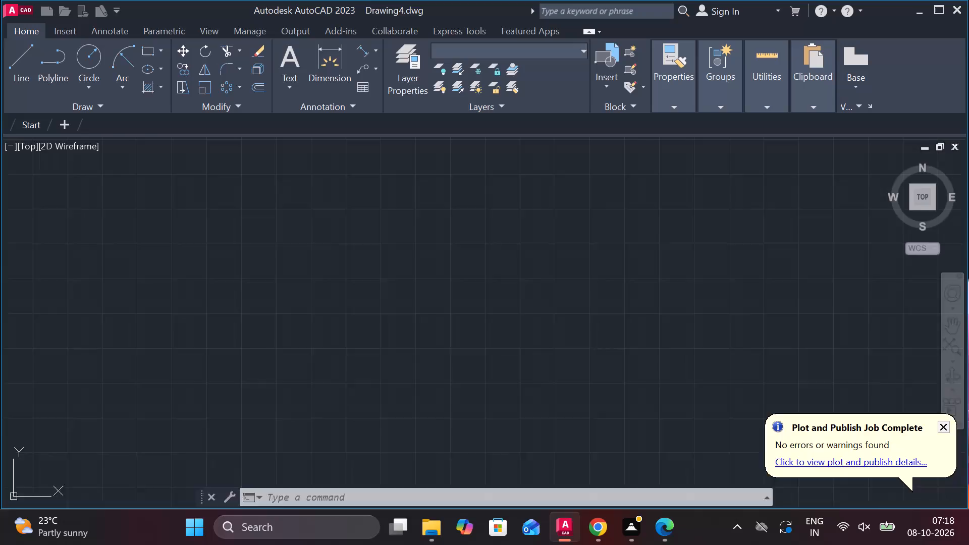
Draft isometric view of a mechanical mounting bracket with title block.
Set the model space drawing limits from 0,0 to 297,210.
{"action": "left_click", "coordinate": [355, 469]}
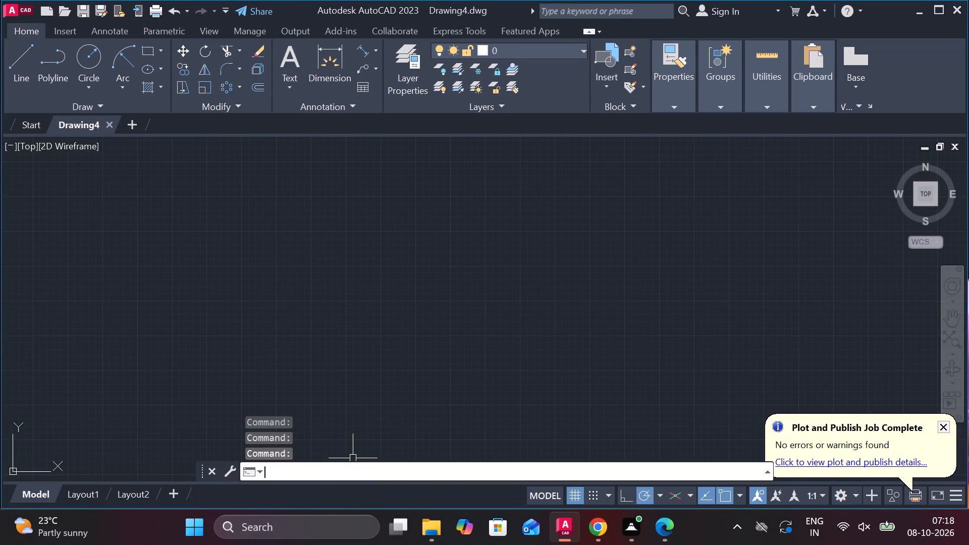
{"action": "type", "text": "LOG"}
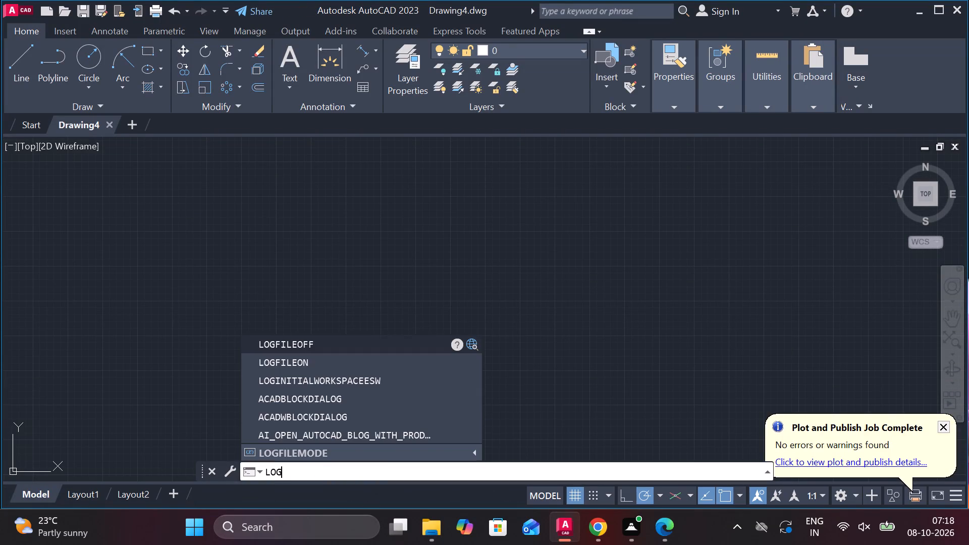
{"action": "left_click", "coordinate": [288, 368]}
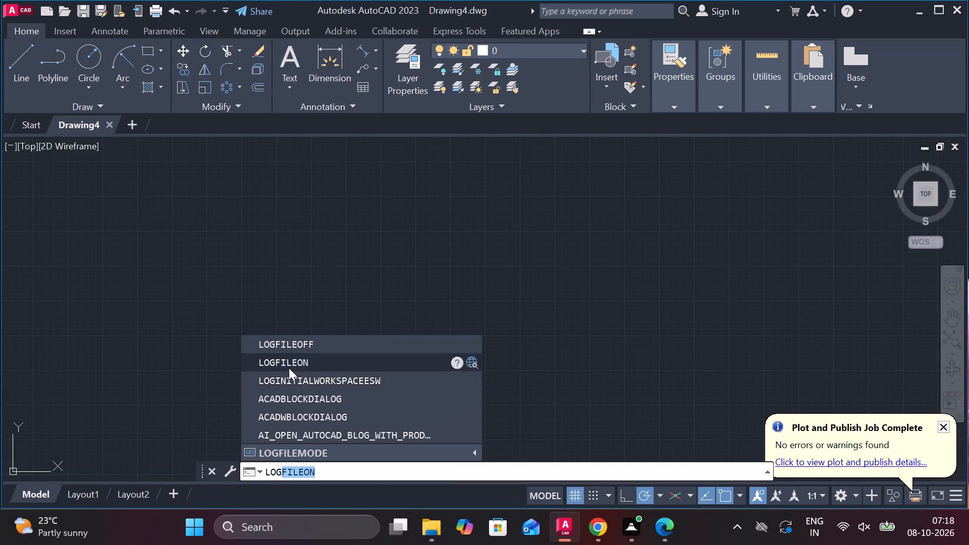
{"action": "type", "text": "LIMITS"}
{"action": "key", "text": "Return"}
{"action": "type", "text": "0,0"}
{"action": "key", "text": "Return"}
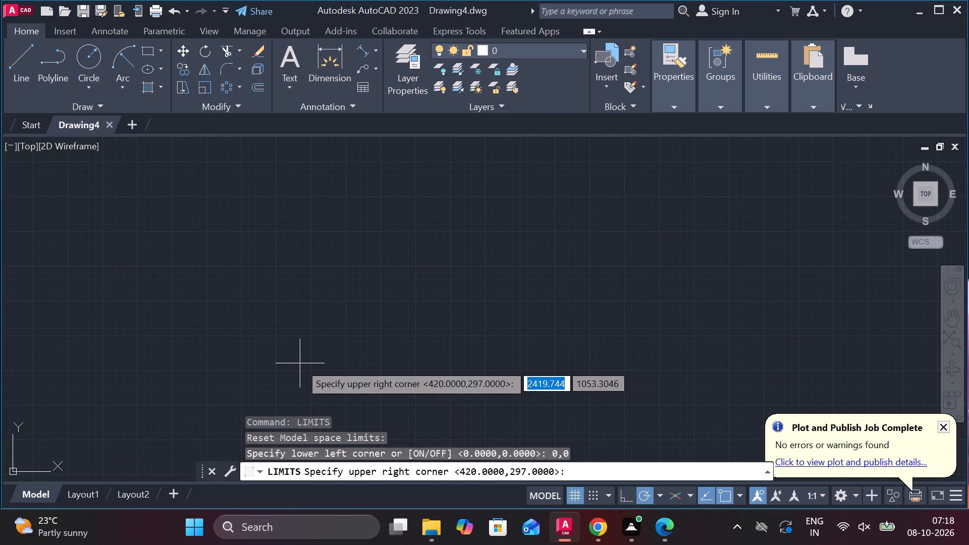
{"action": "type", "text": "29"}
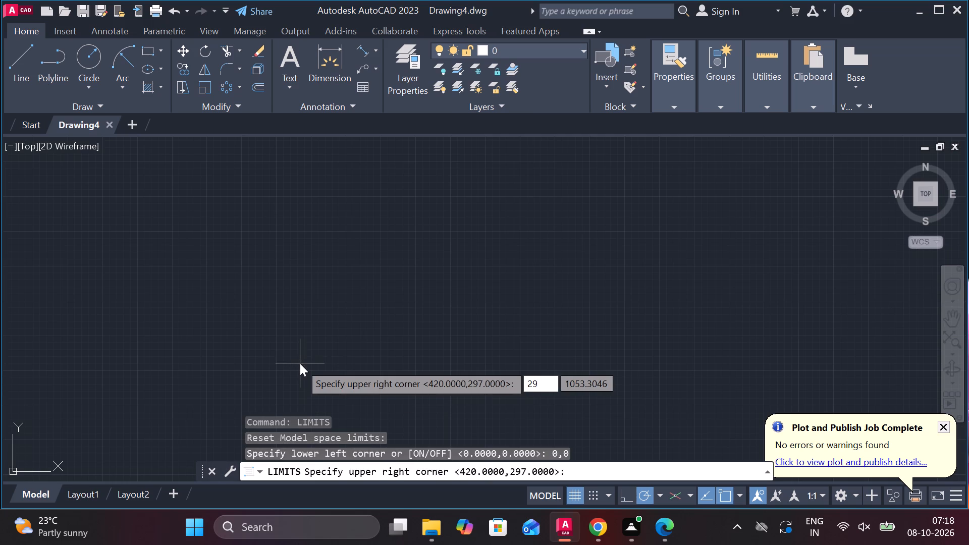
{"action": "key", "text": "7"}
{"action": "type", "text": ",210"}
{"action": "key", "text": "Return"}
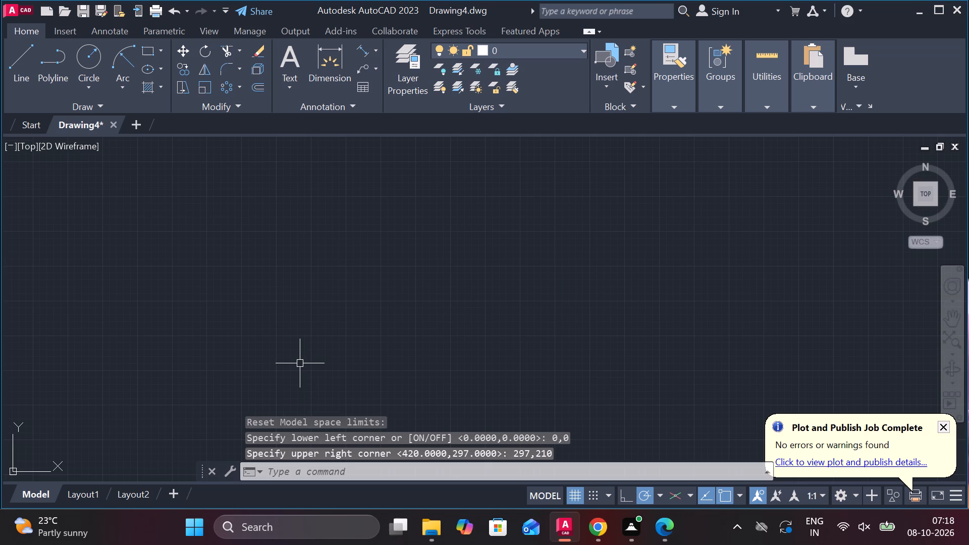
Turn on isometric drafting and switch the active drawing plane to isoplane Right.
{"action": "key", "text": "z"}
{"action": "key", "text": "Return"}
{"action": "key", "text": "e"}
{"action": "key", "text": "Return"}
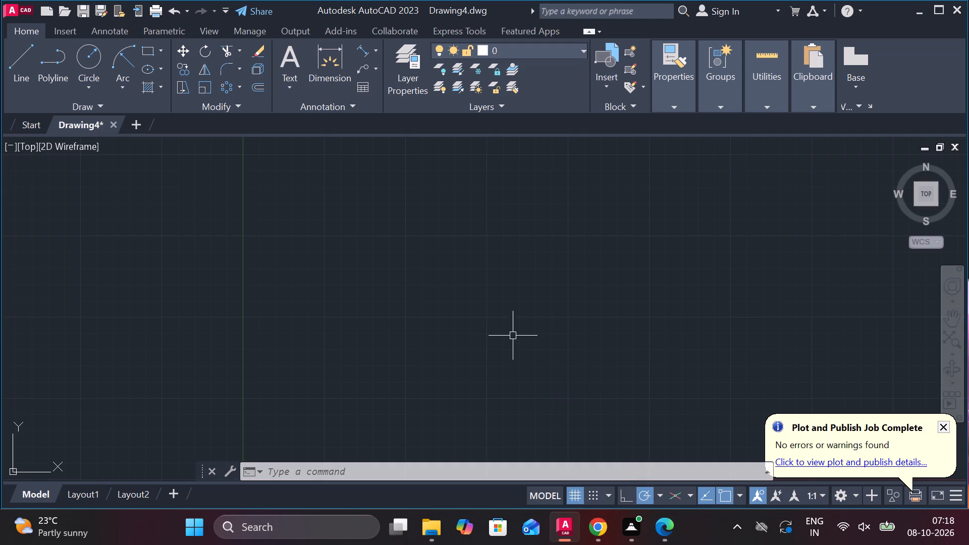
{"action": "left_click", "coordinate": [671, 493]}
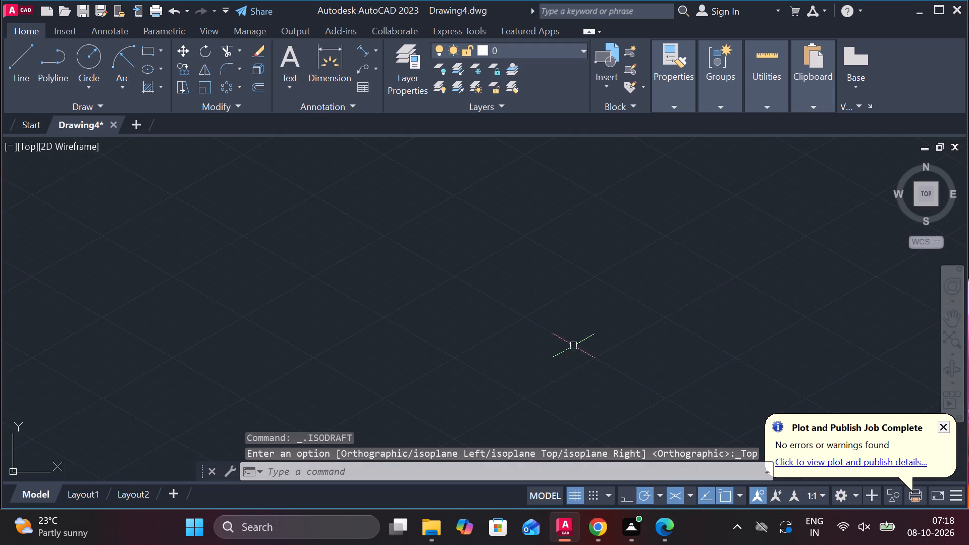
{"action": "key", "text": "F5"}
Draw a closed isometric rectangle with the Line command, with 100-unit sides at 30° and 36-unit sides at 150°.
{"action": "middle_click_drag", "start_coordinate": [504, 250], "coordinate": [458, 381]}
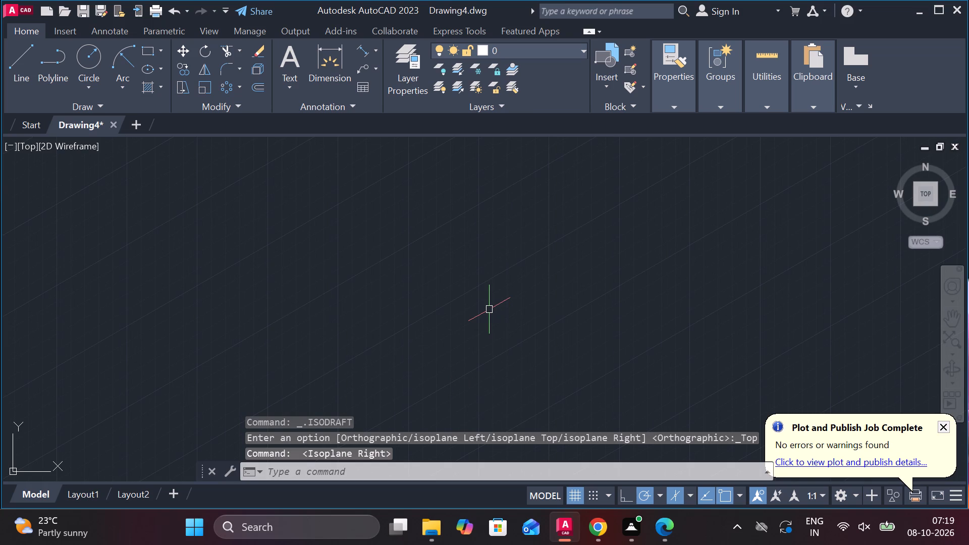
{"action": "key", "text": "l"}
{"action": "key", "text": "Return"}
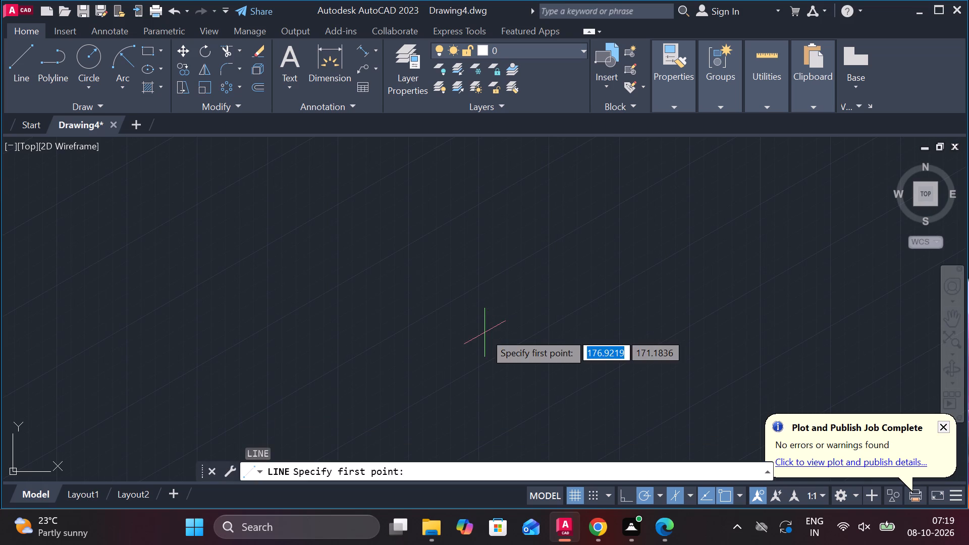
{"action": "left_click", "coordinate": [445, 347]}
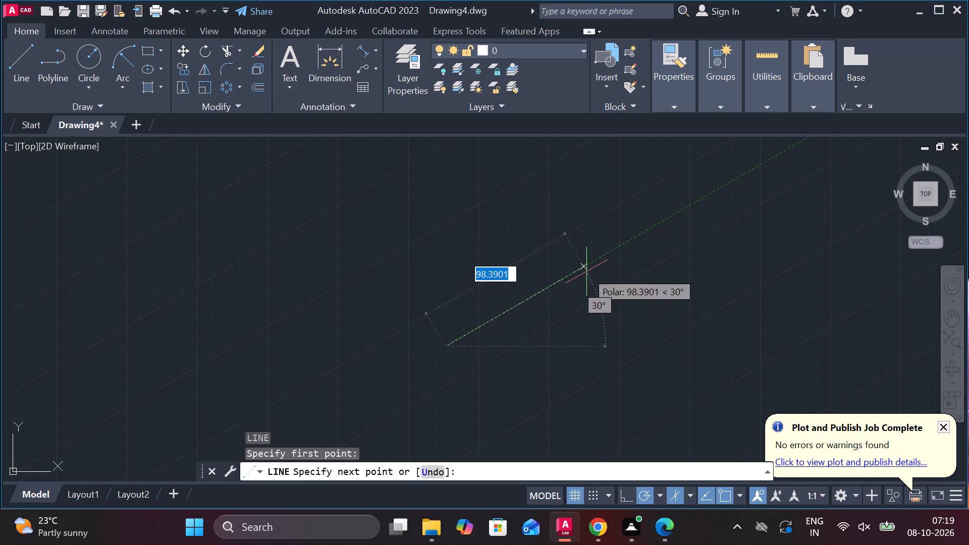
{"action": "key", "text": "1"}
{"action": "type", "text": "00"}
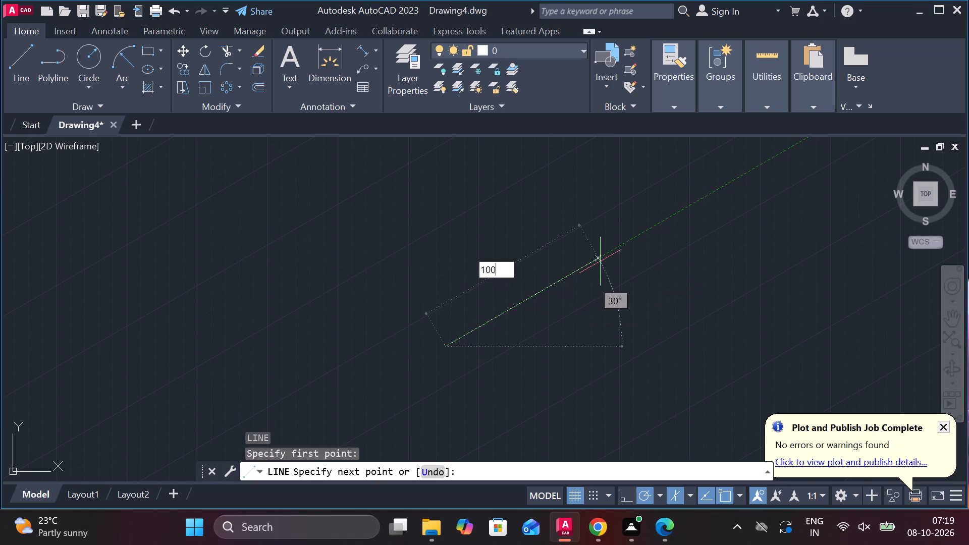
{"action": "key", "text": "Return"}
{"action": "key", "text": "3"}
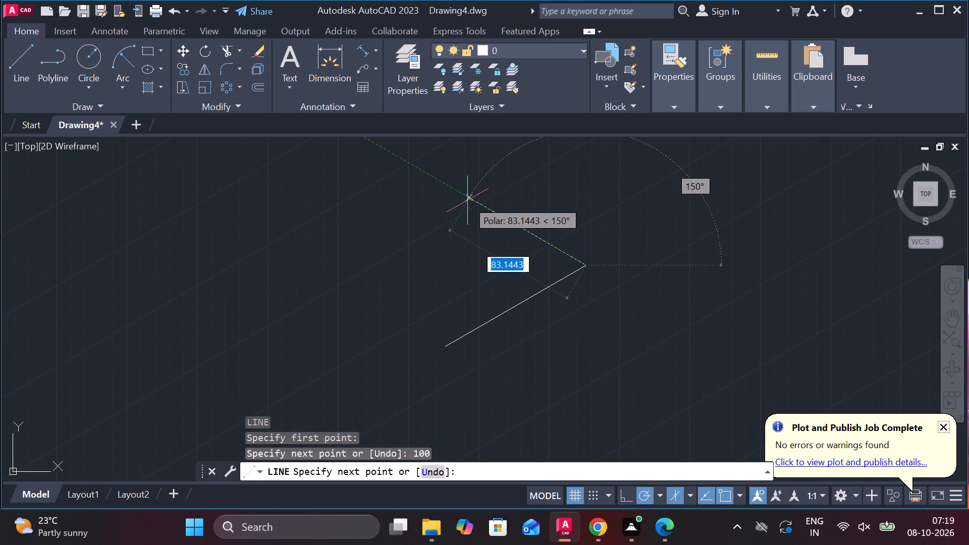
{"action": "key", "text": "6"}
{"action": "key", "text": "Return"}
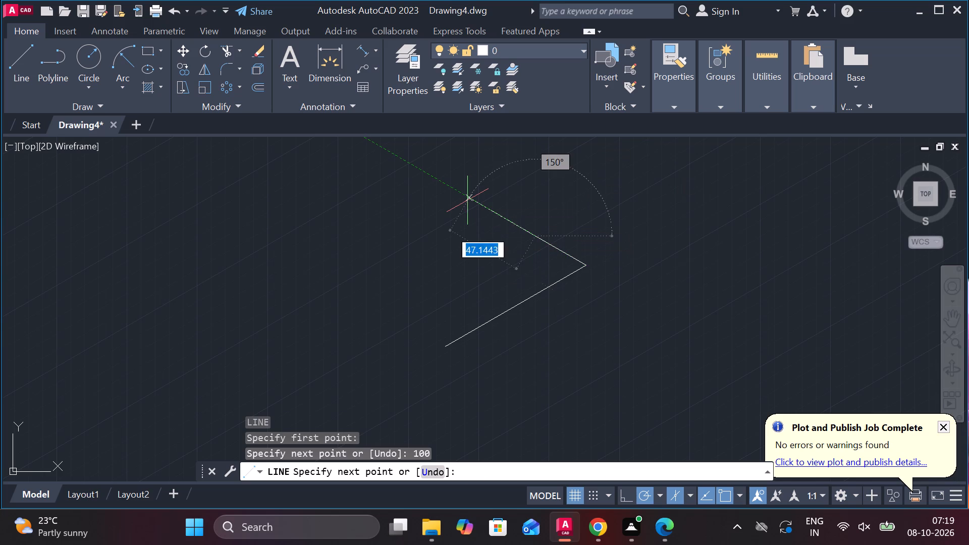
{"action": "key", "text": "1"}
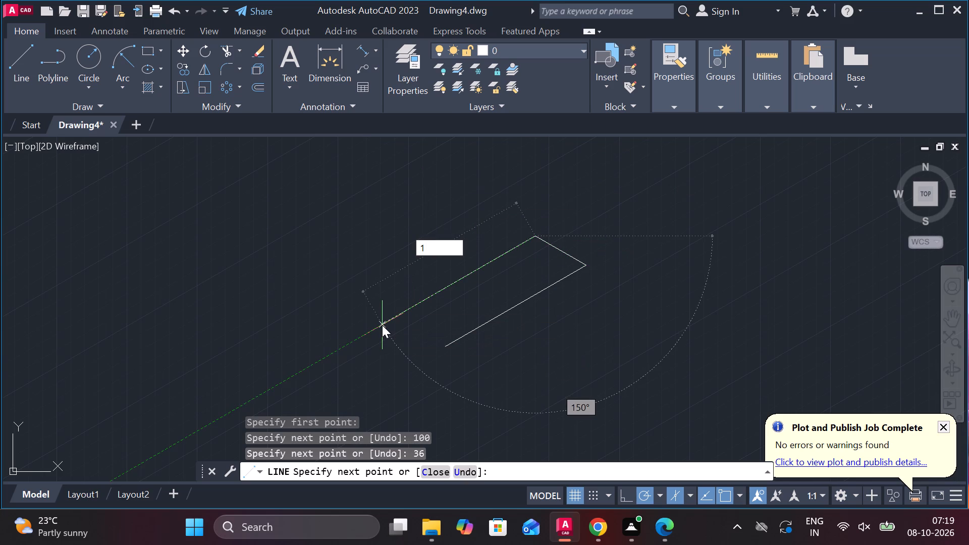
{"action": "type", "text": "00"}
{"action": "key", "text": "Return"}
{"action": "scroll", "coordinate": [465, 362], "scroll_direction": "up", "scroll_amount": 1}
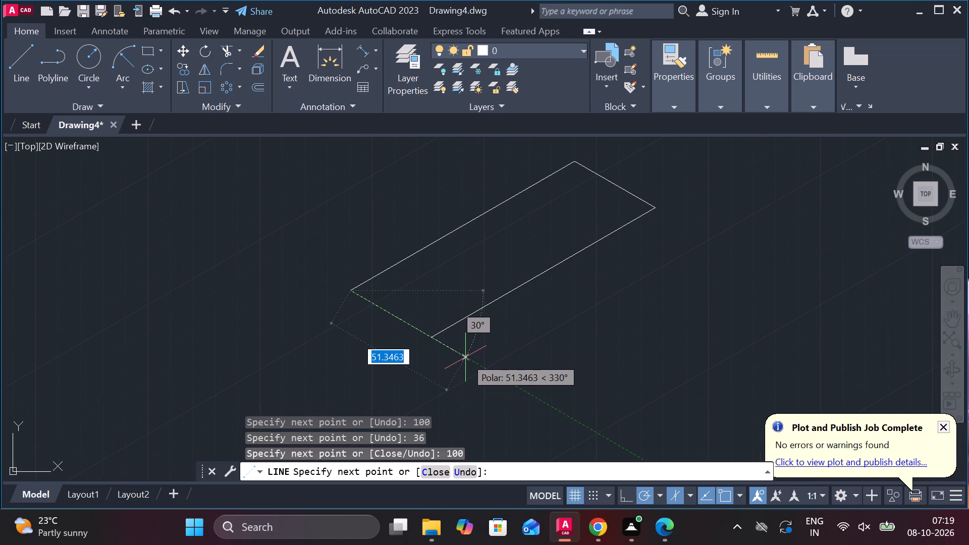
{"action": "type", "text": "36"}
{"action": "key", "text": "Return"}
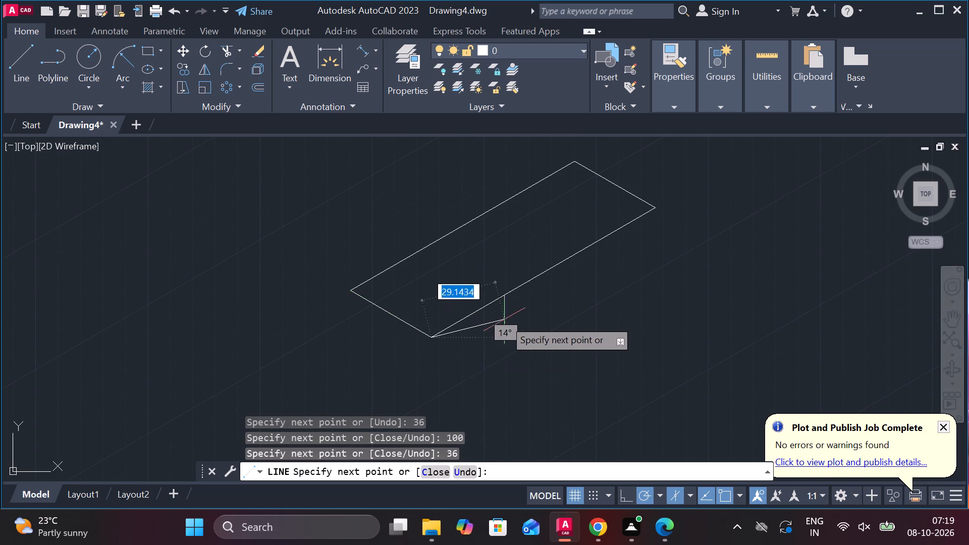
{"action": "scroll", "coordinate": [510, 318], "scroll_direction": "up", "scroll_amount": 2}
{"action": "scroll", "coordinate": [512, 318], "scroll_direction": "down", "scroll_amount": 2}
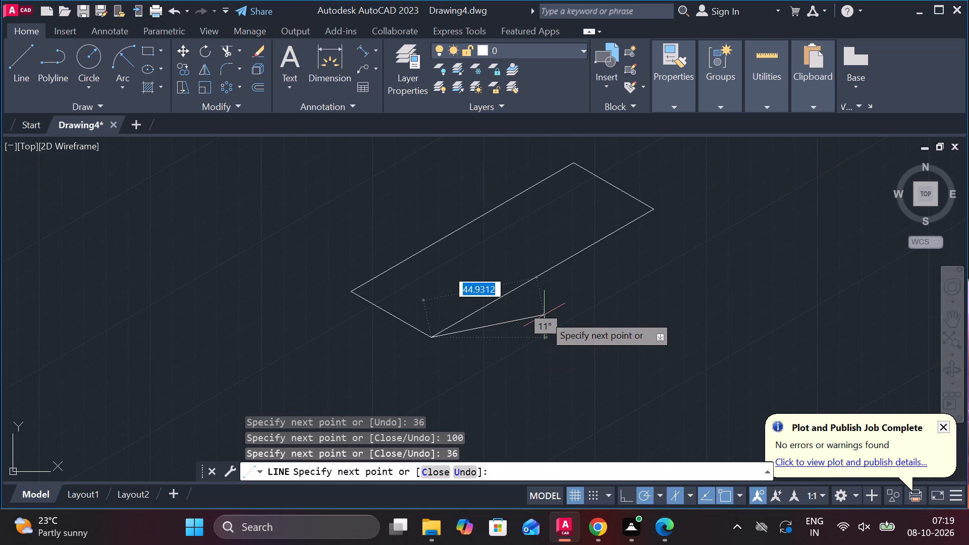
{"action": "key", "text": "Escape"}
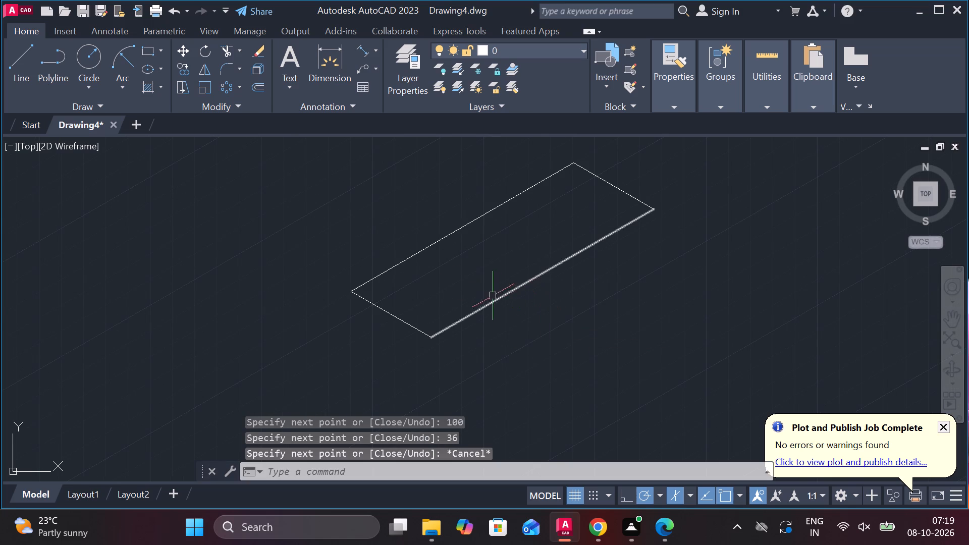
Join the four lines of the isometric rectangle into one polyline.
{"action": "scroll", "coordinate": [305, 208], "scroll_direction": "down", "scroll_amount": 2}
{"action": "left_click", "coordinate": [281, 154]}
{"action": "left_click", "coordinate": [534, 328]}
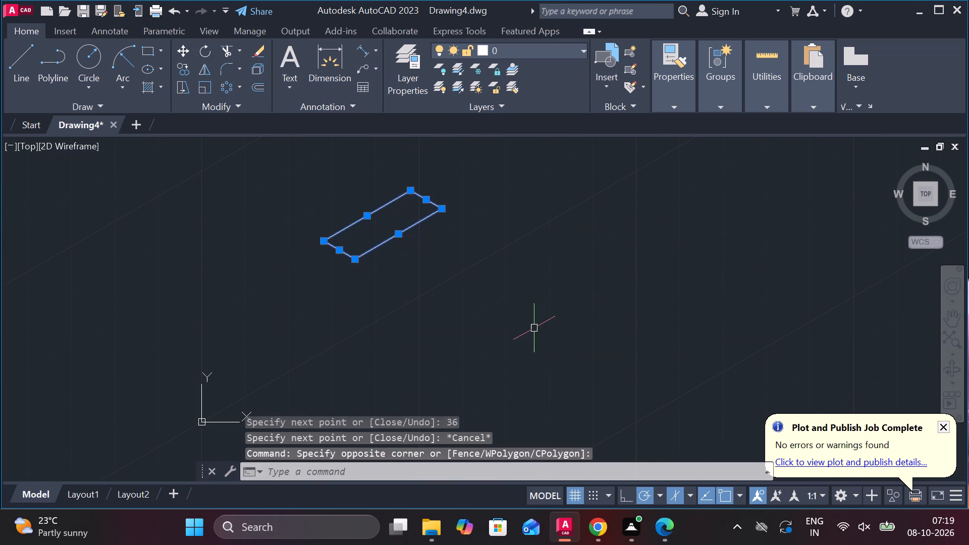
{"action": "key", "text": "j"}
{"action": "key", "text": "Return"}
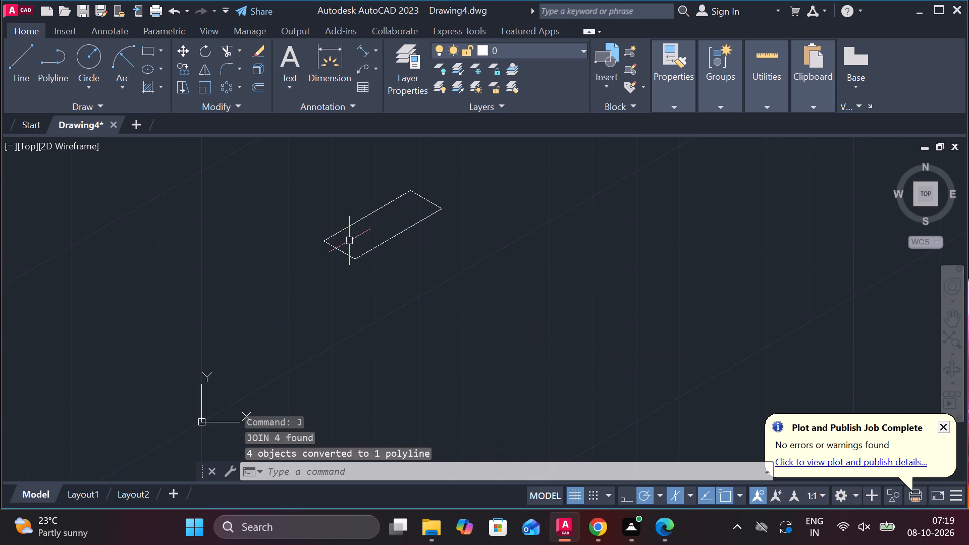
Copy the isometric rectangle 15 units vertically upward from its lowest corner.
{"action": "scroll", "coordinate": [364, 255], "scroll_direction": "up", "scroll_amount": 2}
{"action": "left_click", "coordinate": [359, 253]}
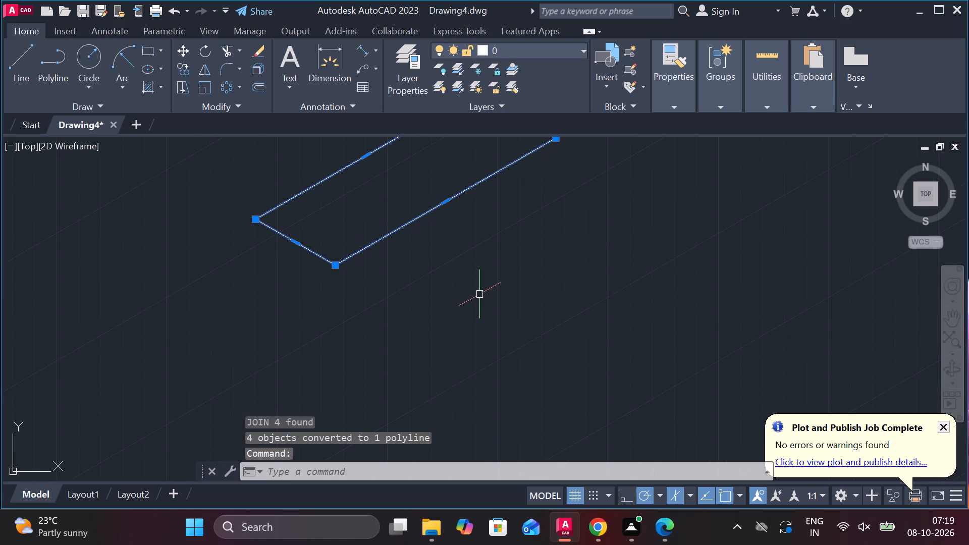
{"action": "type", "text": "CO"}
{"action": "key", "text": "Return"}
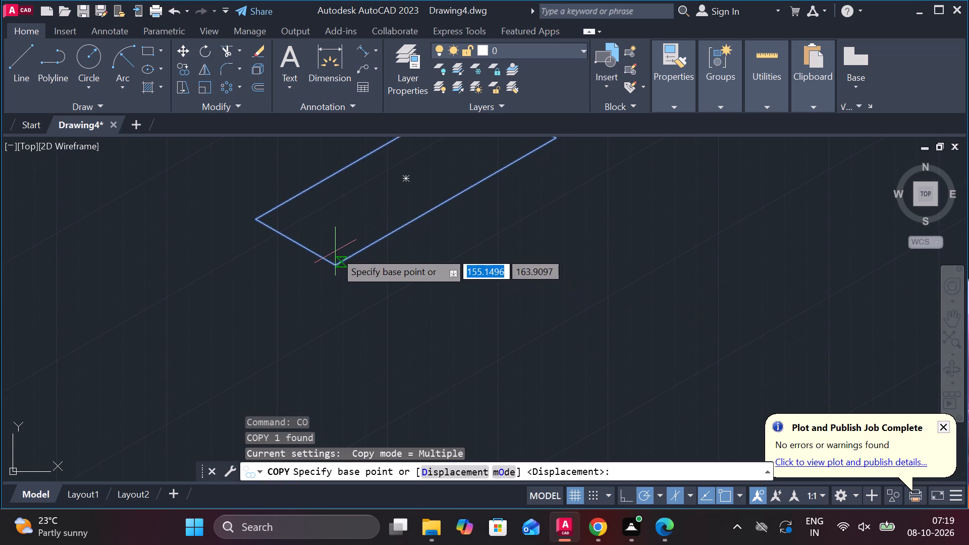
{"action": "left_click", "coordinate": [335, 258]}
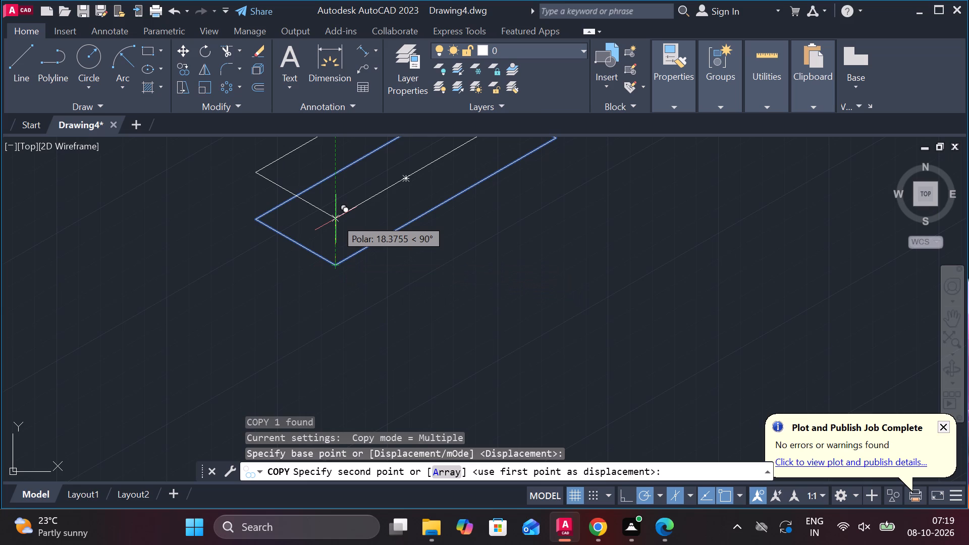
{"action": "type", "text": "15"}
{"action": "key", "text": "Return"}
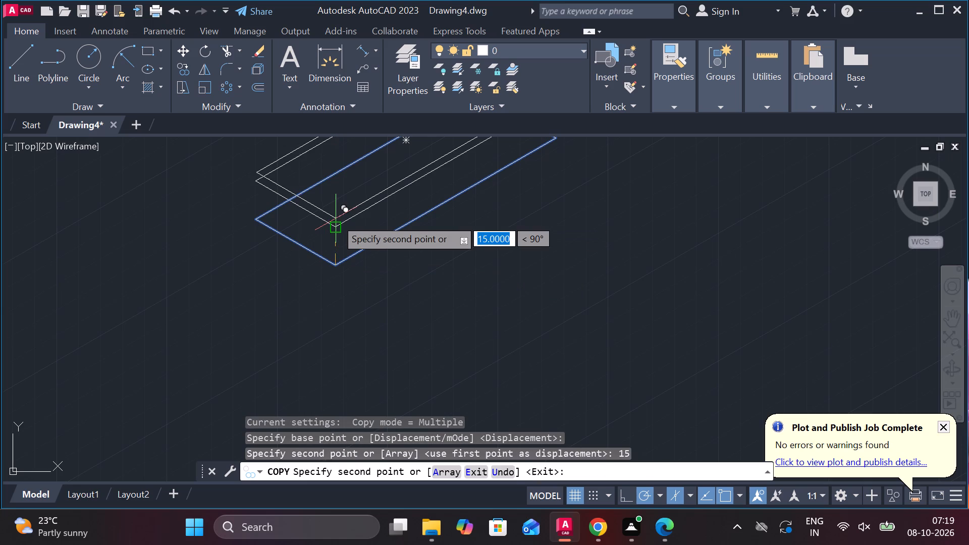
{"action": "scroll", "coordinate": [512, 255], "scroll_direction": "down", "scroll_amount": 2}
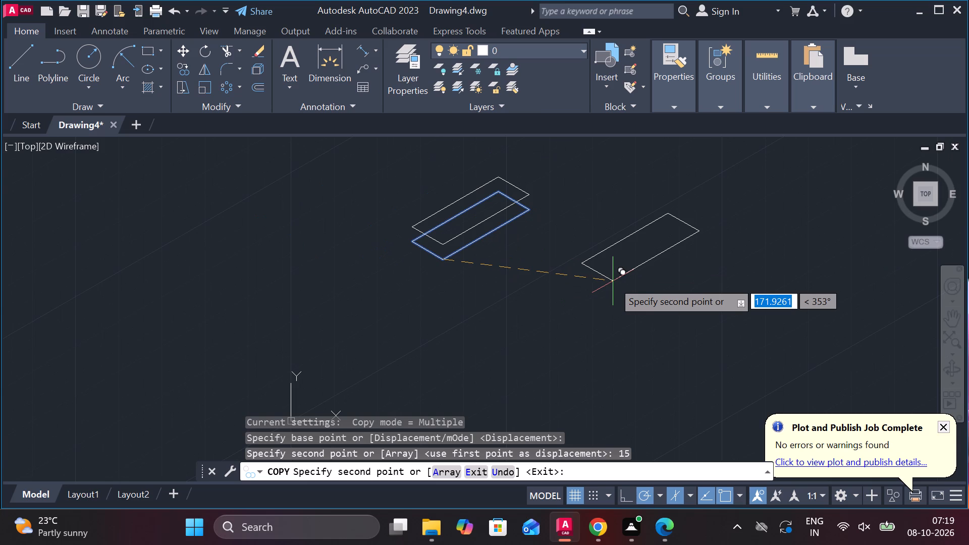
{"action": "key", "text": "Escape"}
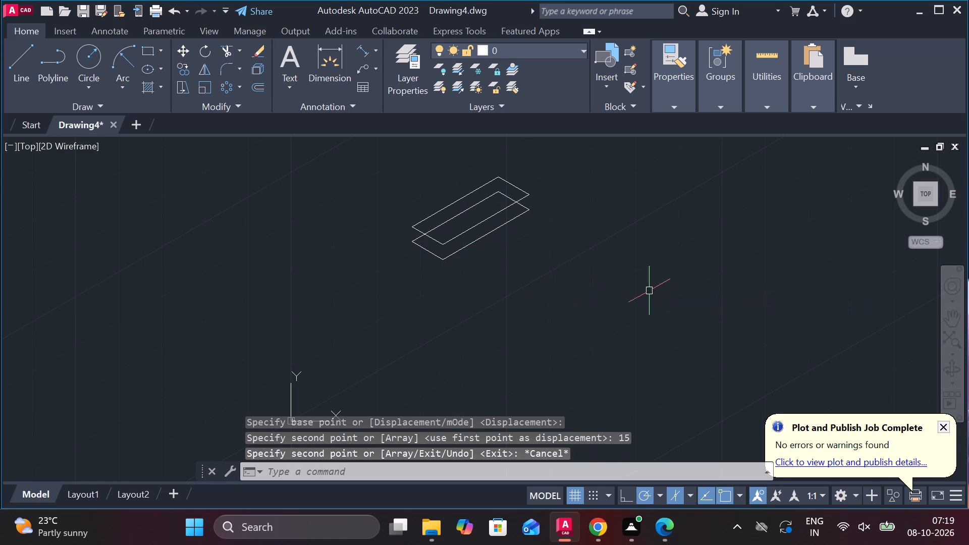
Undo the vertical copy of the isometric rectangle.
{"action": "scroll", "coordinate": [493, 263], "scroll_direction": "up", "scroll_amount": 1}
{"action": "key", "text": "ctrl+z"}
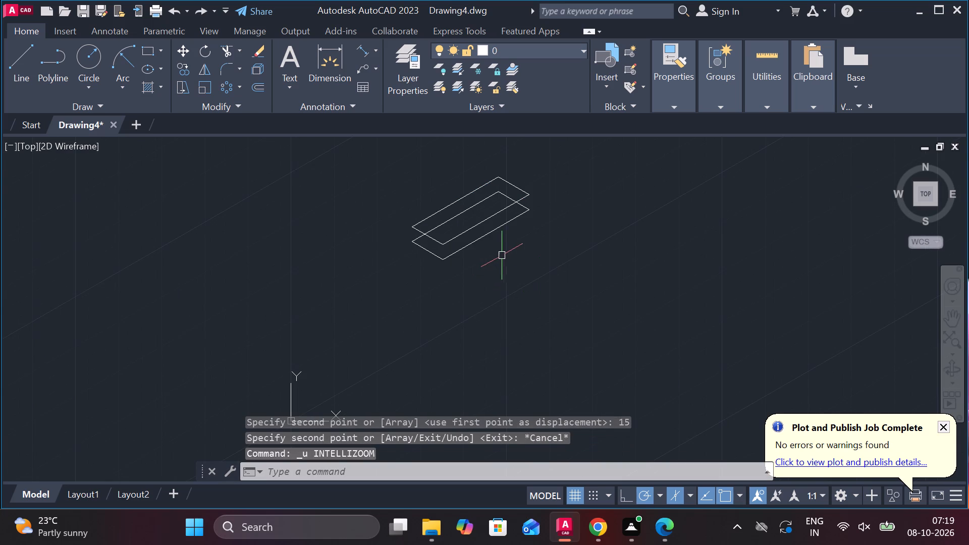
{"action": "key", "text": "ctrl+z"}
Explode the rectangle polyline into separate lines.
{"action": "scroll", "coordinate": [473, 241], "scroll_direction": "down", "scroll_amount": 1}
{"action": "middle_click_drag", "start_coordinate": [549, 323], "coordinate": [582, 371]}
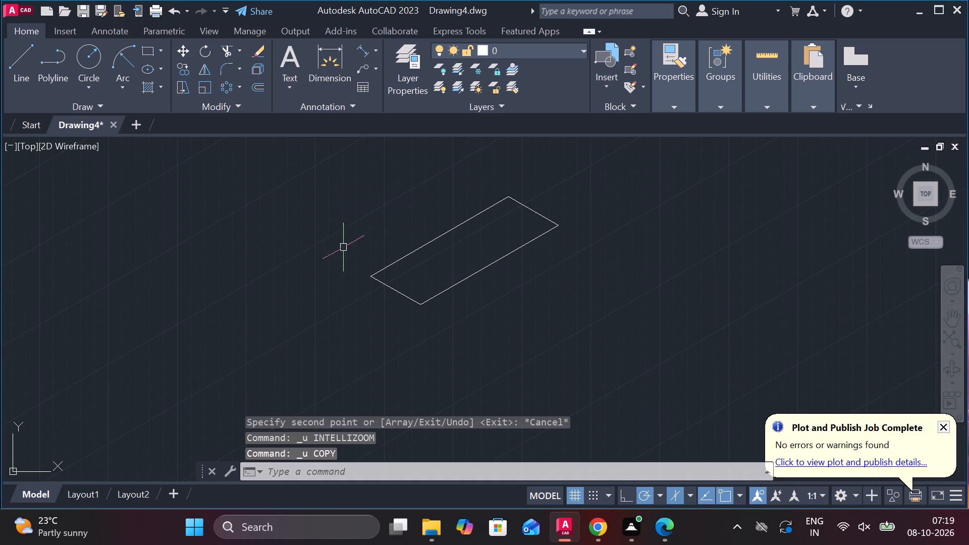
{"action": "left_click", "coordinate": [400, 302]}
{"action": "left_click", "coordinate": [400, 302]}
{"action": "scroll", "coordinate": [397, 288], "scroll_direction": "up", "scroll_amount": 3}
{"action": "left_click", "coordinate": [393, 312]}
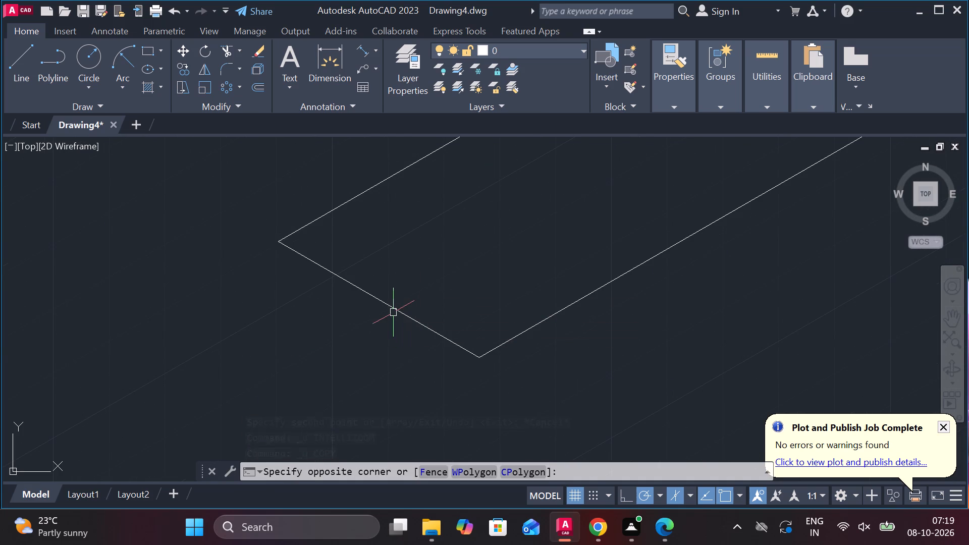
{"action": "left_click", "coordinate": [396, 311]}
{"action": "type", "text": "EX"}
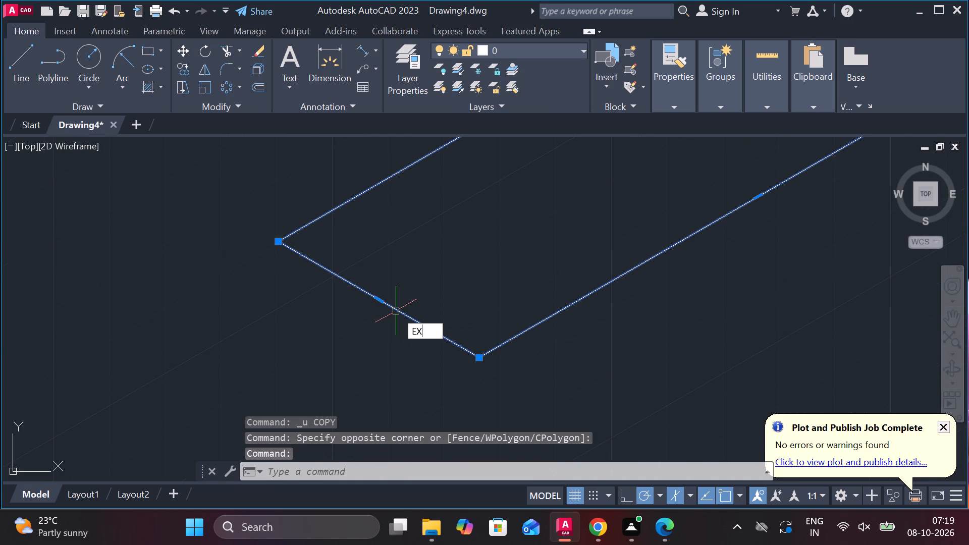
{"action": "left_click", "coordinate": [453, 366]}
Copy the short edge at the outline's lowest corner 14 units inward along the long edge.
{"action": "left_click", "coordinate": [440, 330]}
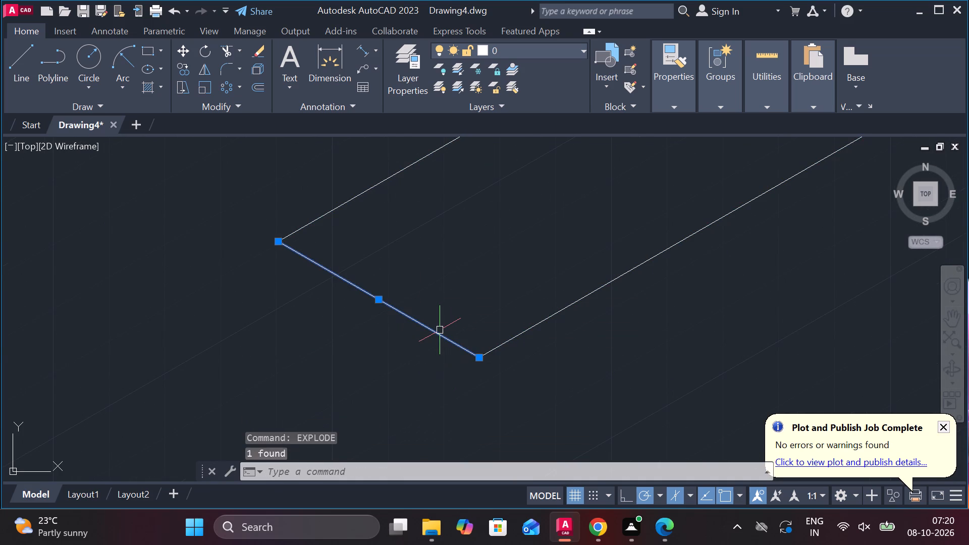
{"action": "type", "text": "CO"}
{"action": "key", "text": "Return"}
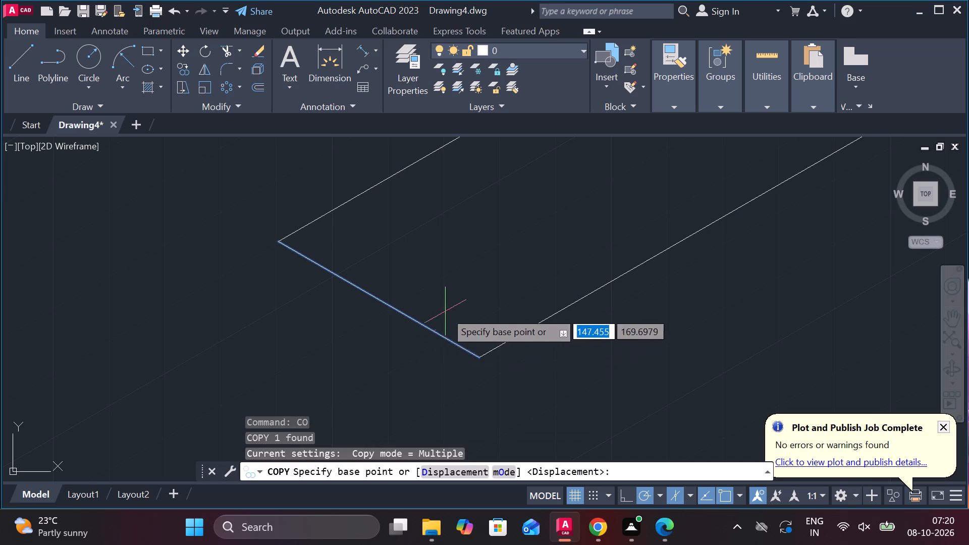
{"action": "left_click", "coordinate": [481, 358]}
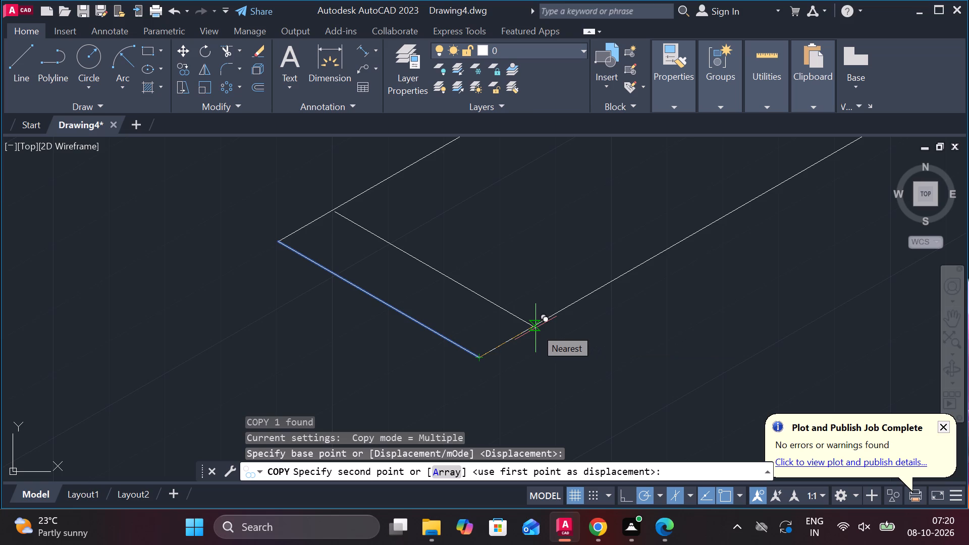
{"action": "type", "text": "14"}
{"action": "key", "text": "space"}
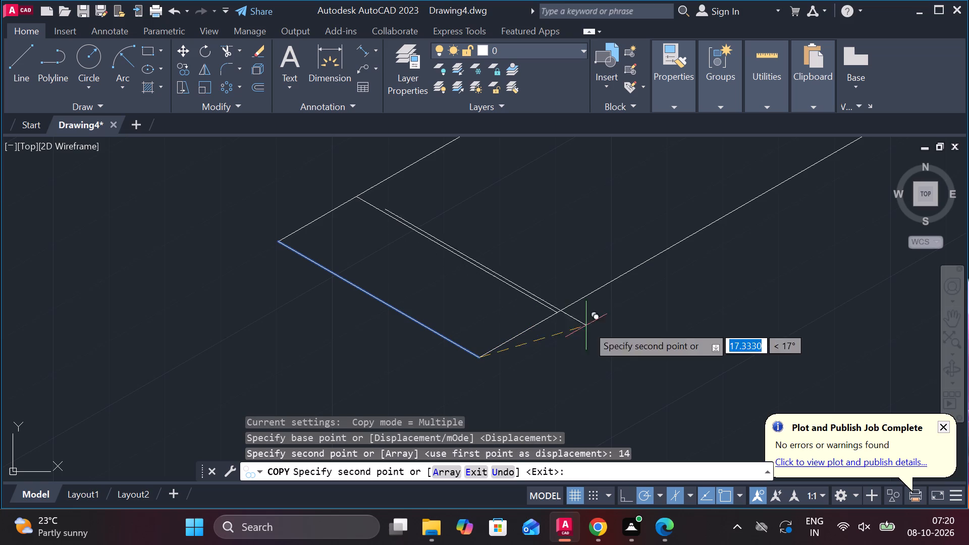
{"action": "key", "text": "Escape"}
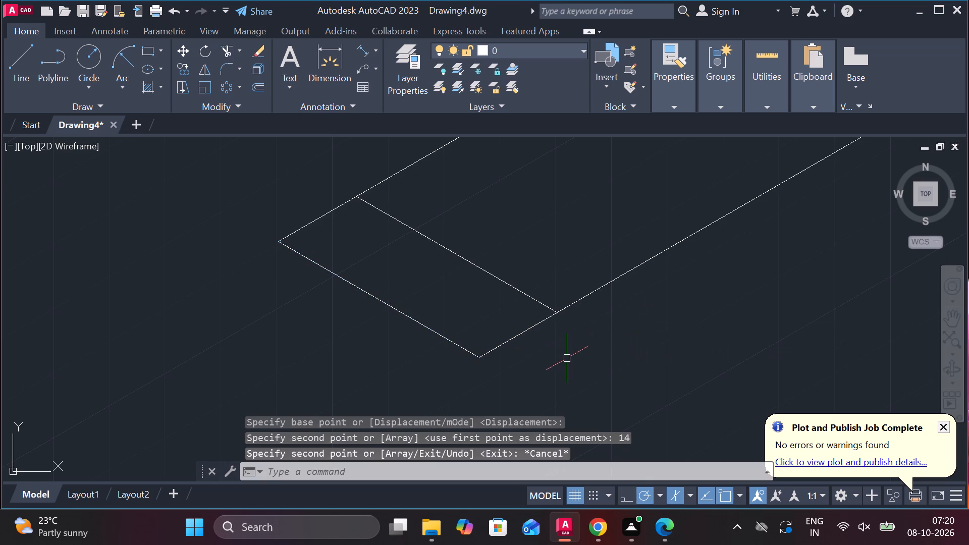
Draw a construction line from the short edge's midpoint, parallel to the long edges, to just past the copied line.
{"action": "key", "text": "l"}
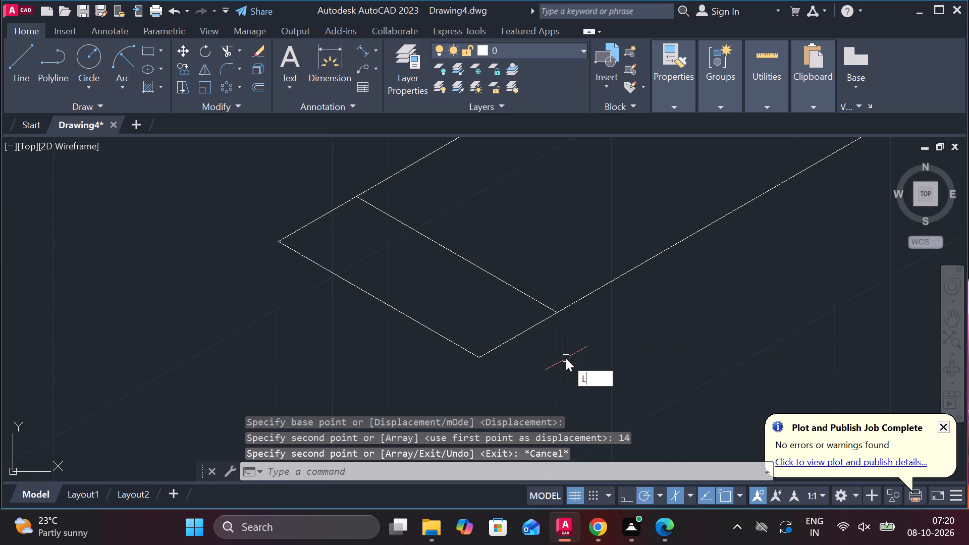
{"action": "key", "text": "Return"}
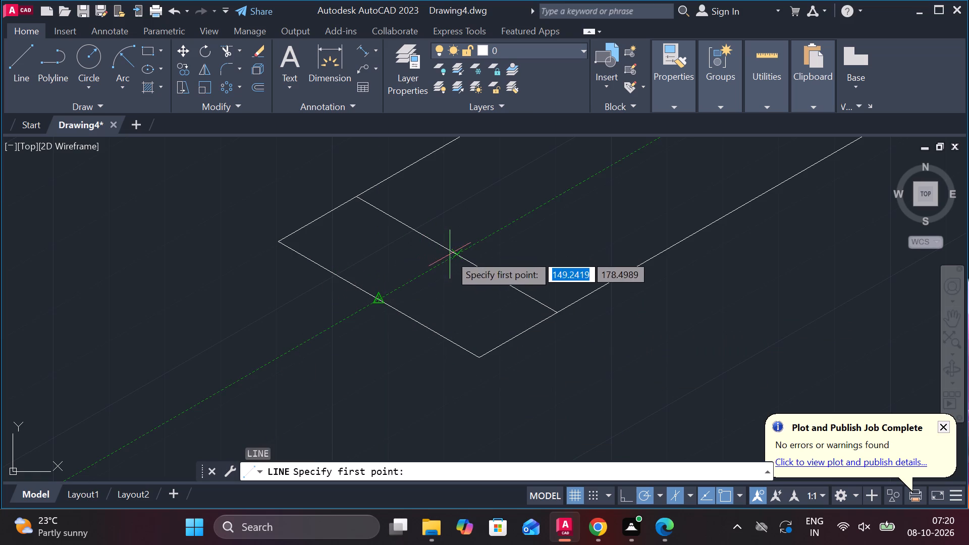
{"action": "left_click", "coordinate": [379, 299]}
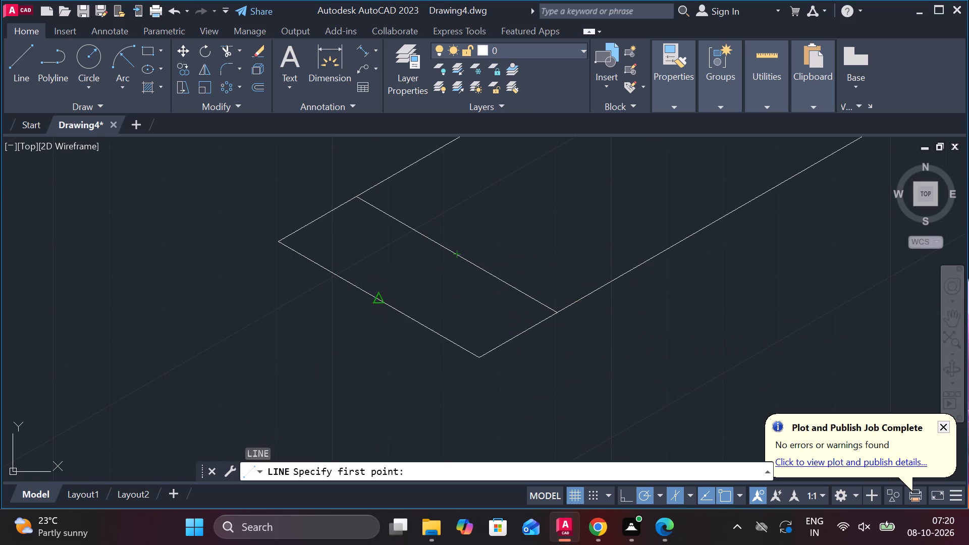
{"action": "left_click", "coordinate": [492, 233]}
{"action": "key", "text": "Escape"}
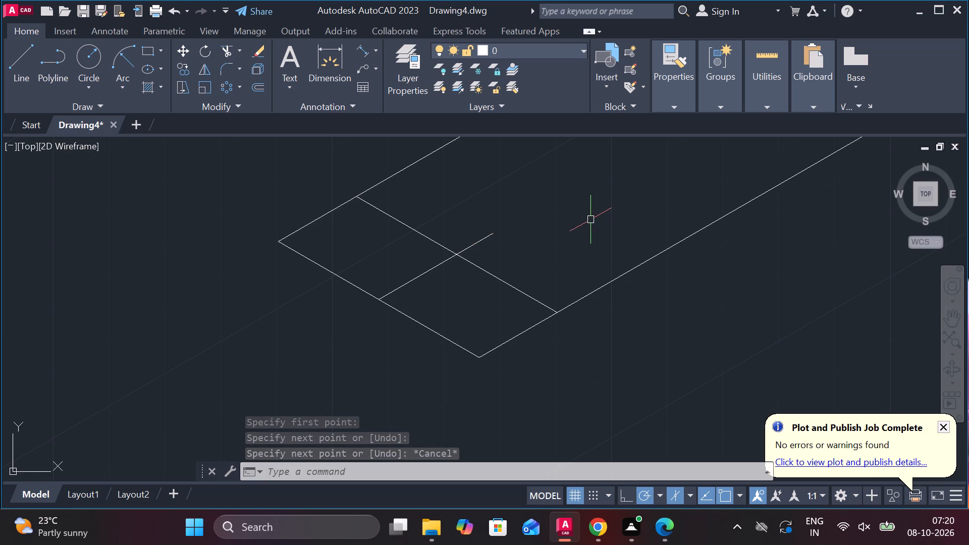
Draw a 12-diameter isocircle on the top isoplane, centred where the two construction lines cross.
{"action": "type", "text": "EL"}
{"action": "key", "text": "Return"}
{"action": "key", "text": "i"}
{"action": "key", "text": "Return"}
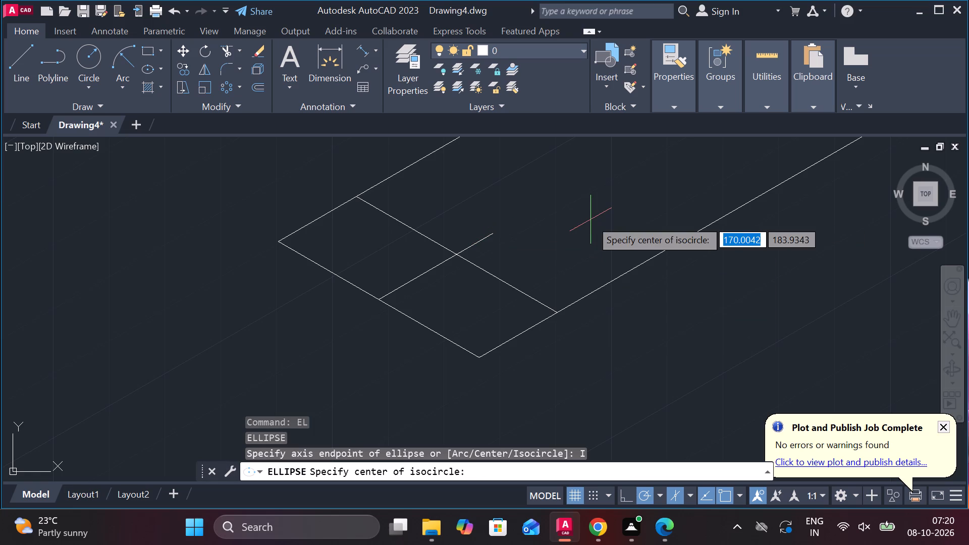
{"action": "left_click", "coordinate": [455, 250]}
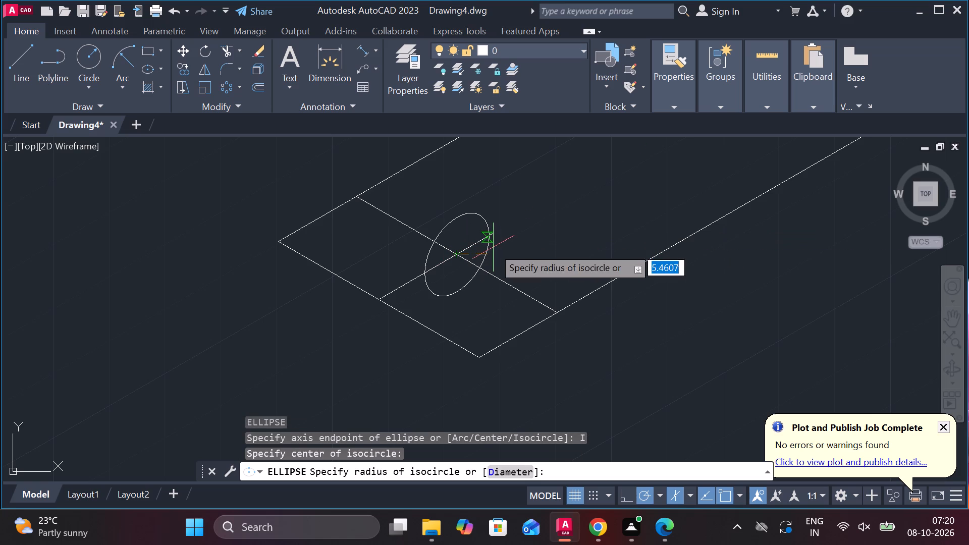
{"action": "key", "text": "F5"}
{"action": "key", "text": "F5"}
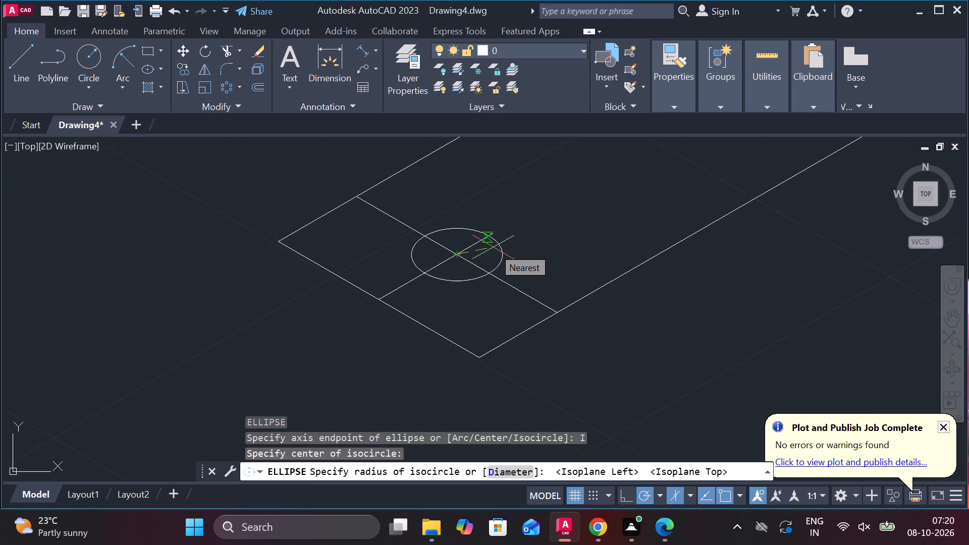
{"action": "key", "text": "d"}
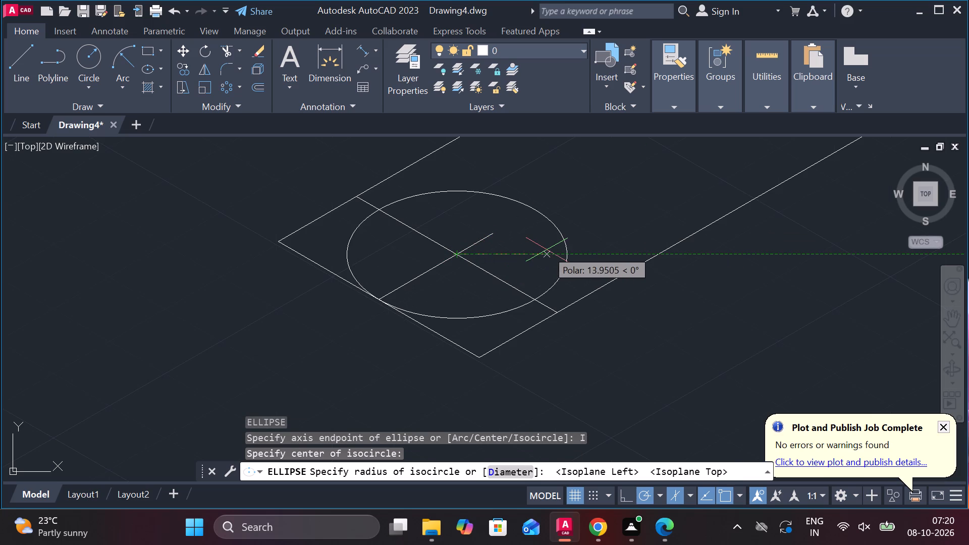
{"action": "key", "text": "Return"}
{"action": "type", "text": "12"}
{"action": "key", "text": "Return"}
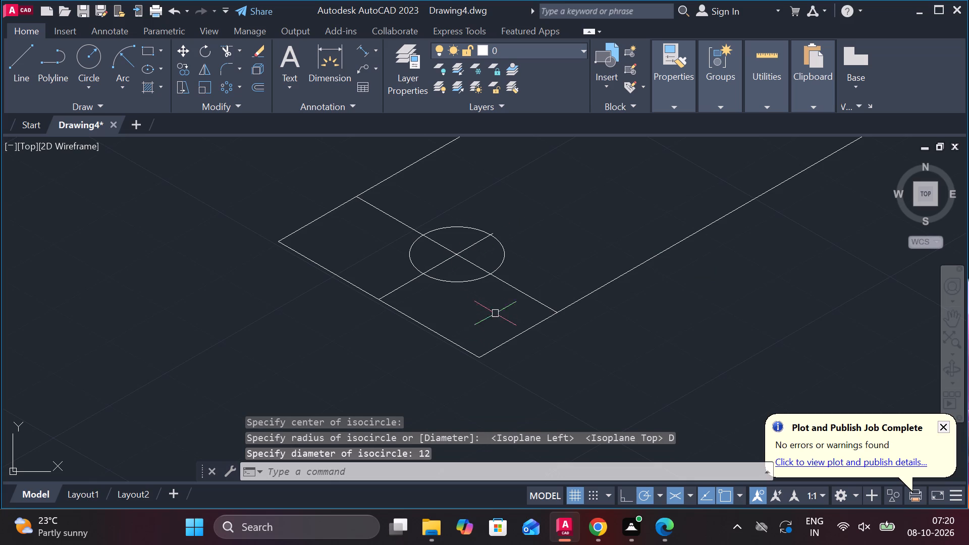
Erase the two construction lines crossing the isocircle.
{"action": "left_click", "coordinate": [501, 278]}
{"action": "left_click", "coordinate": [477, 243]}
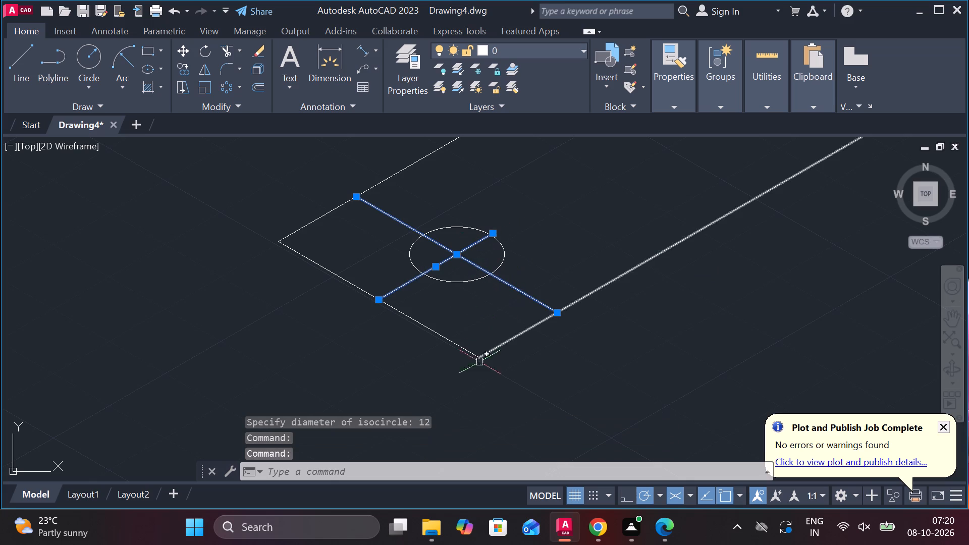
{"action": "type", "text": "E"}
{"action": "key", "text": "space"}
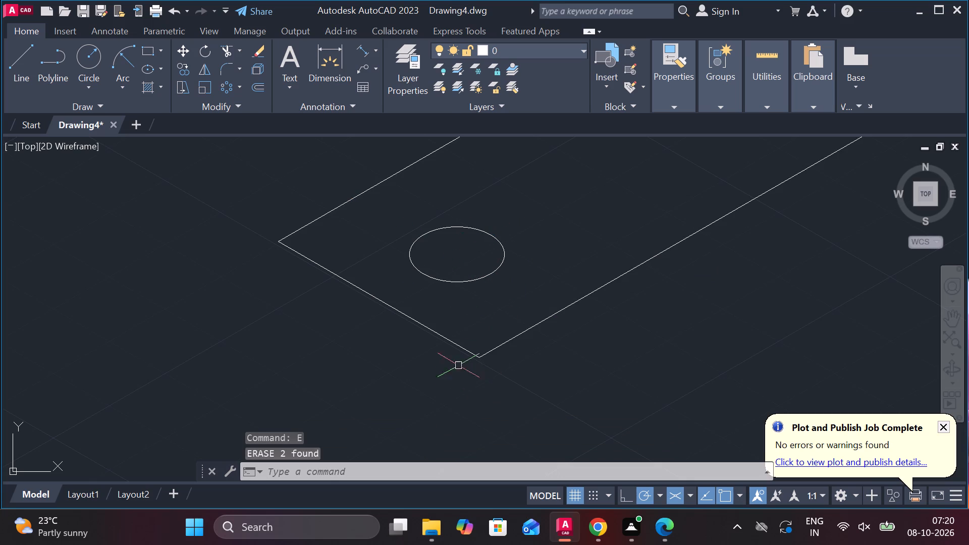
Fillet the outline's lowest corner with a radius of 4.
{"action": "scroll", "coordinate": [468, 341], "scroll_direction": "up", "scroll_amount": 1}
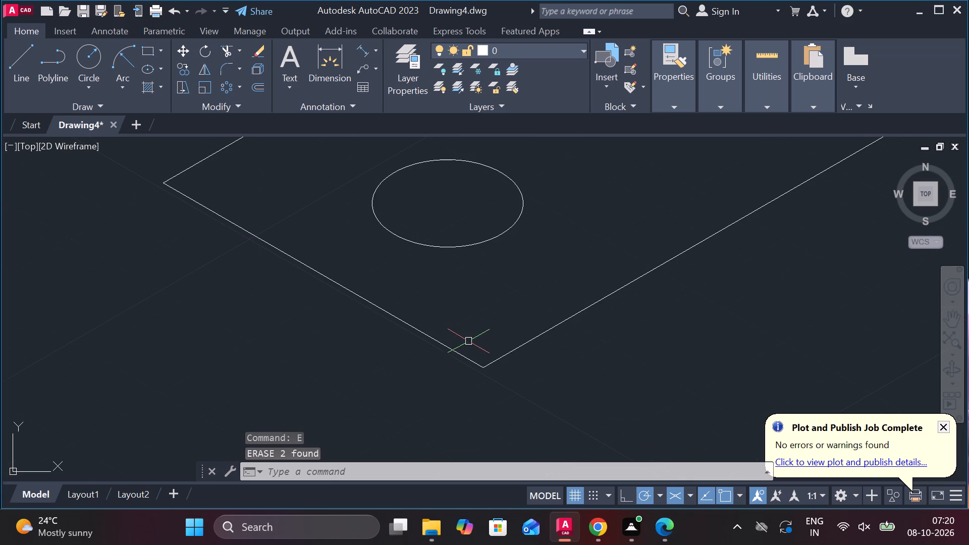
{"action": "key", "text": "f"}
{"action": "key", "text": "Return"}
{"action": "key", "text": "r"}
{"action": "key", "text": "Return"}
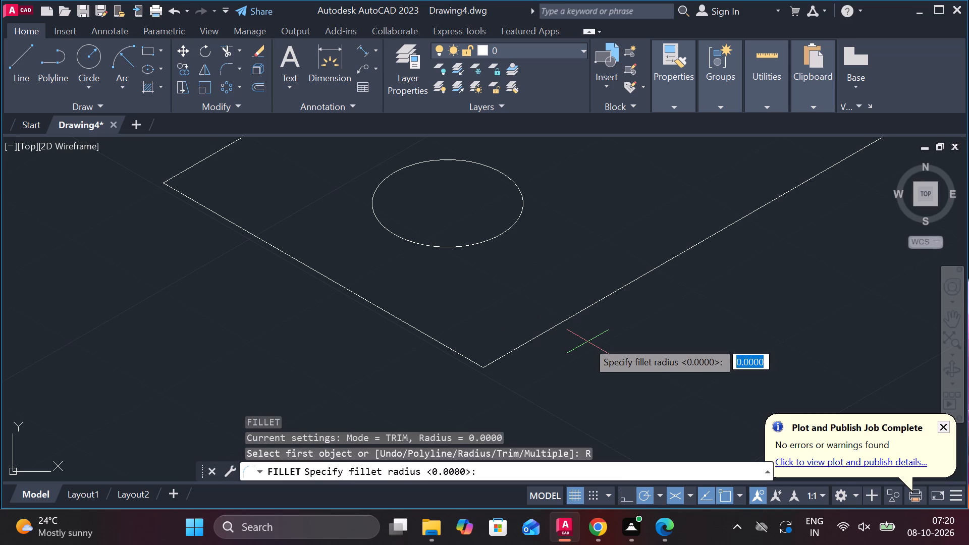
{"action": "key", "text": "4"}
{"action": "key", "text": "v"}
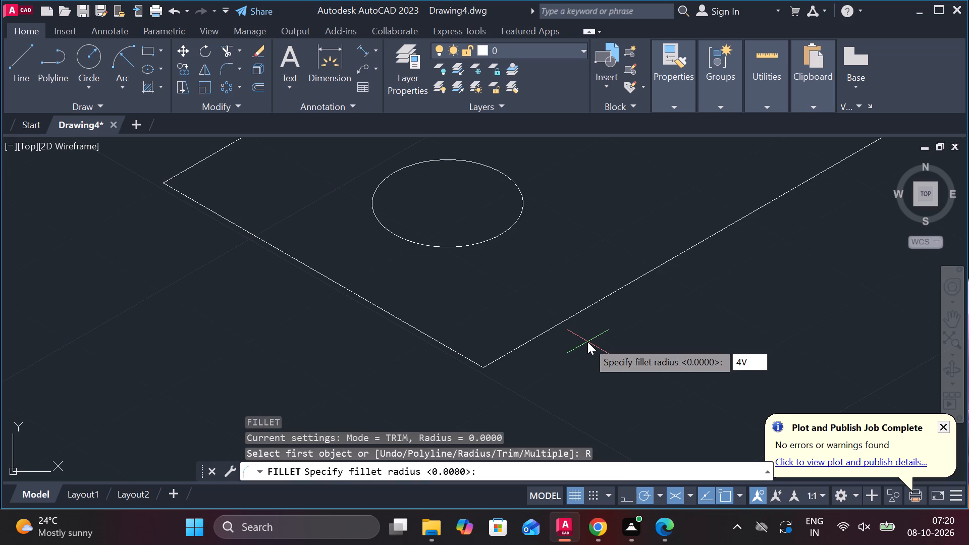
{"action": "key", "text": "BackSpace"}
{"action": "key", "text": "space"}
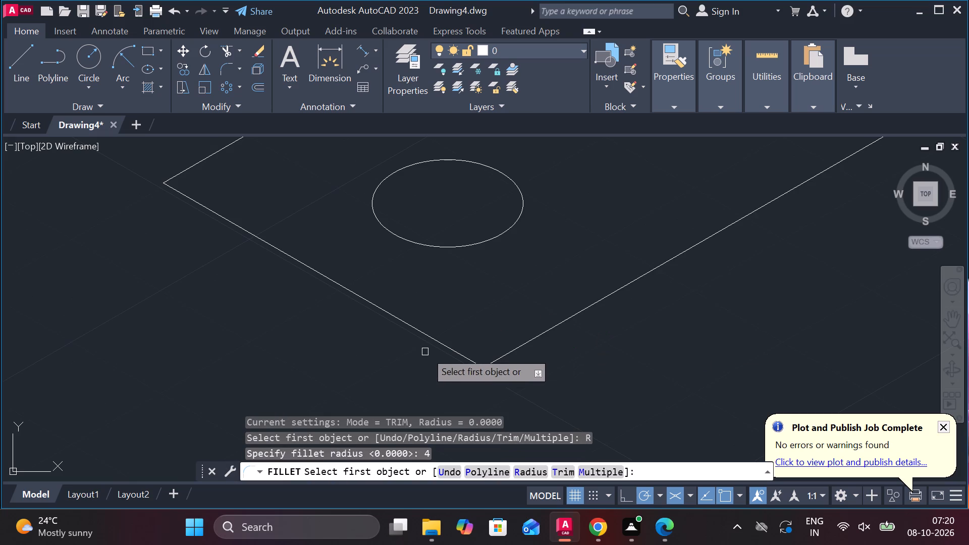
{"action": "left_click", "coordinate": [446, 347]}
{"action": "left_click", "coordinate": [499, 361]}
{"action": "scroll", "coordinate": [464, 332], "scroll_direction": "down", "scroll_amount": 1}
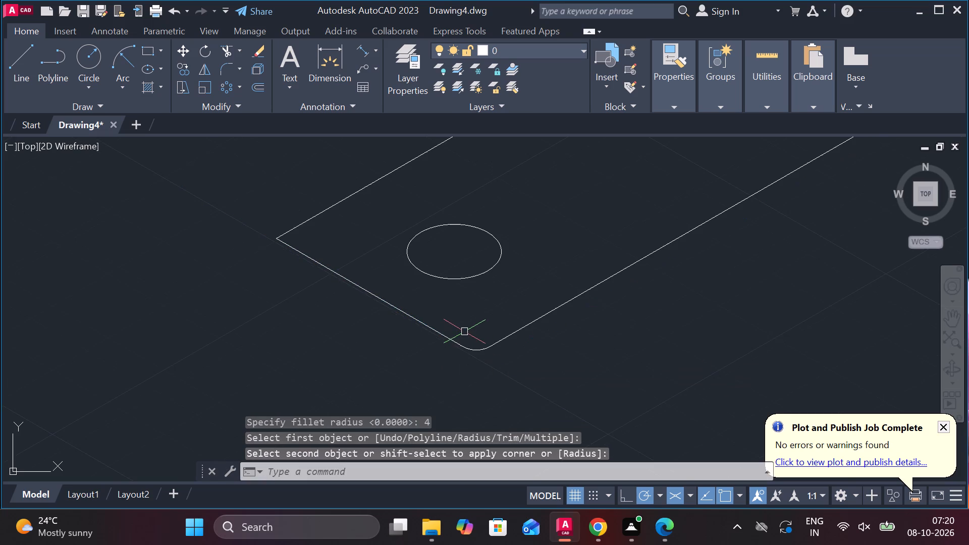
Fillet the three remaining corners of the outline with the same radius of 4.
{"action": "middle_click", "coordinate": [414, 391]}
{"action": "middle_click_drag", "start_coordinate": [397, 268], "coordinate": [437, 325]}
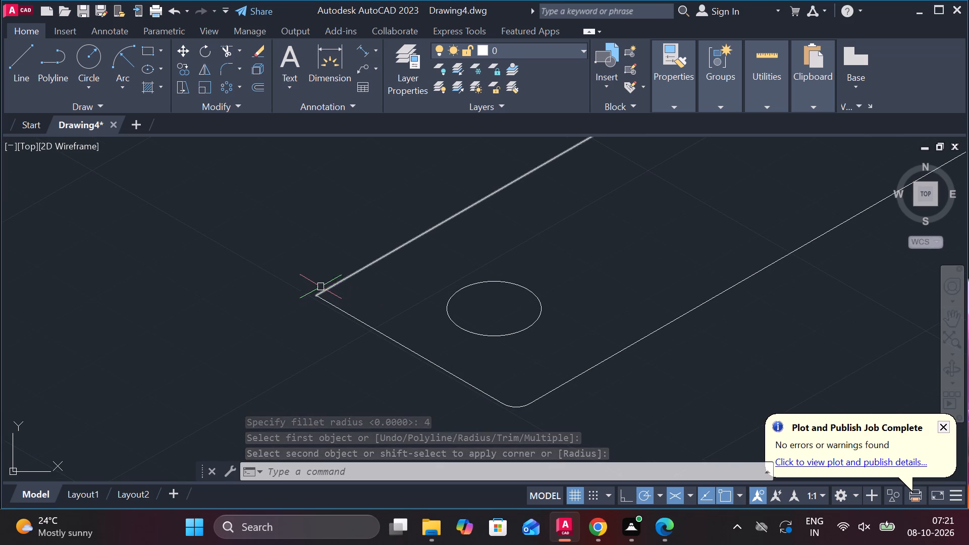
{"action": "key", "text": "space"}
{"action": "left_click", "coordinate": [325, 286]}
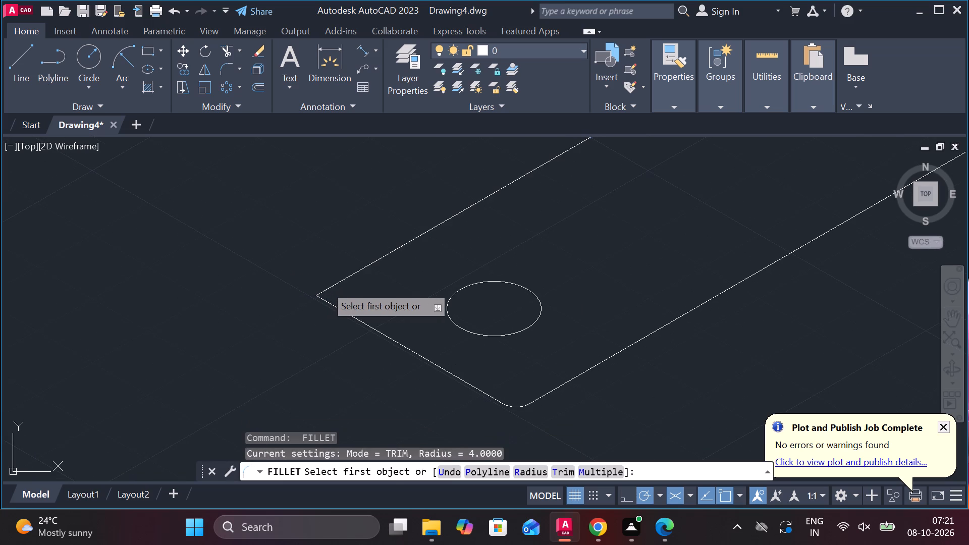
{"action": "left_click", "coordinate": [328, 306]}
{"action": "scroll", "coordinate": [328, 306], "scroll_direction": "down", "scroll_amount": 2}
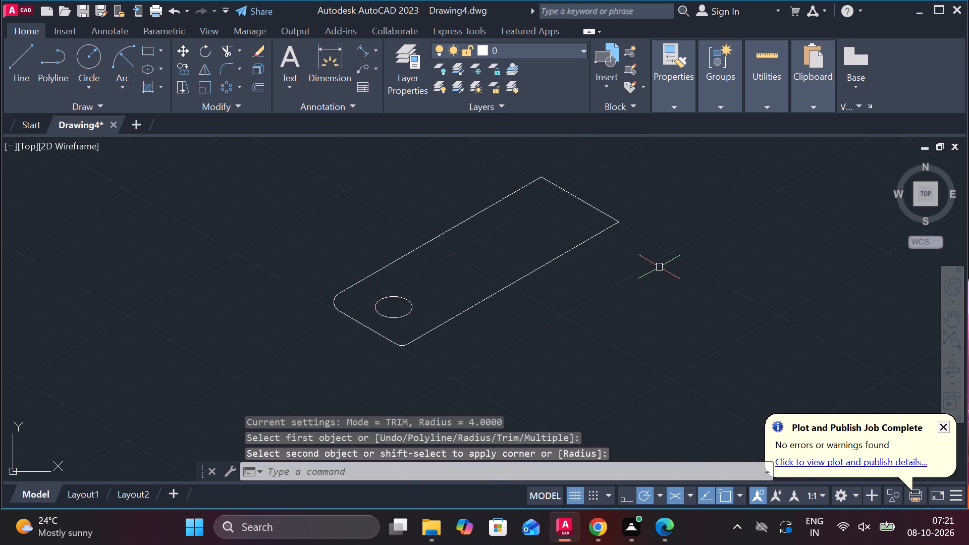
{"action": "scroll", "coordinate": [662, 261], "scroll_direction": "up", "scroll_amount": 1}
{"action": "key", "text": "space"}
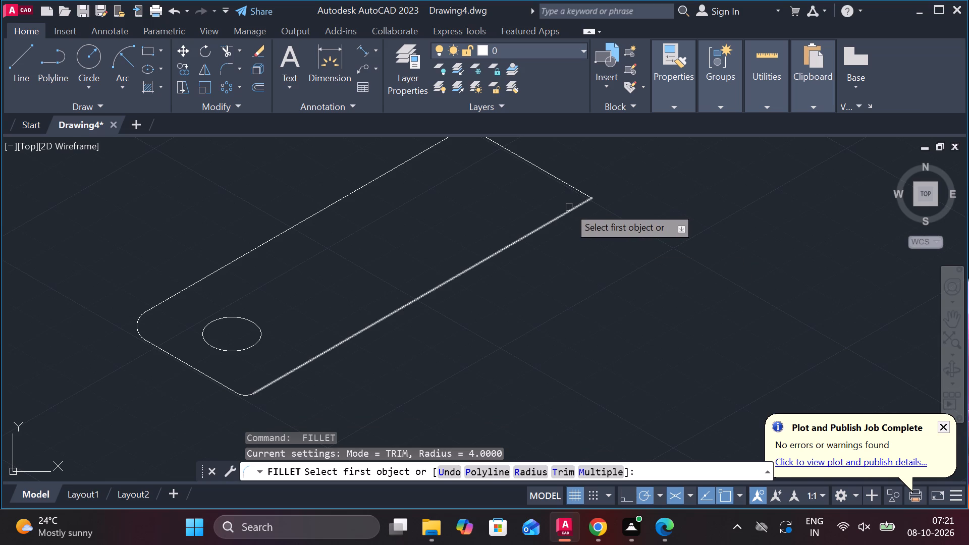
{"action": "left_click", "coordinate": [569, 207]}
{"action": "left_click", "coordinate": [579, 190]}
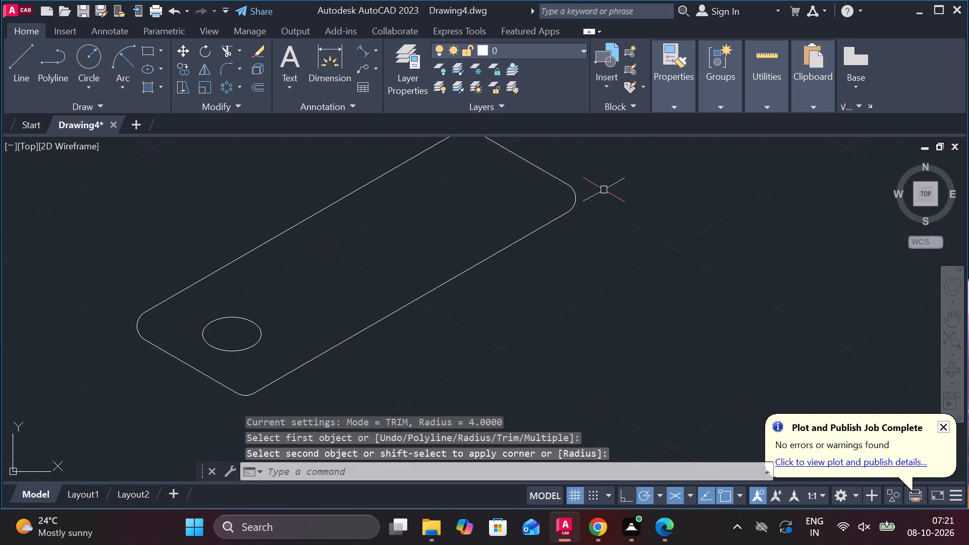
{"action": "scroll", "coordinate": [604, 190], "scroll_direction": "down", "scroll_amount": 1}
{"action": "middle_click_drag", "start_coordinate": [644, 277], "coordinate": [649, 282]}
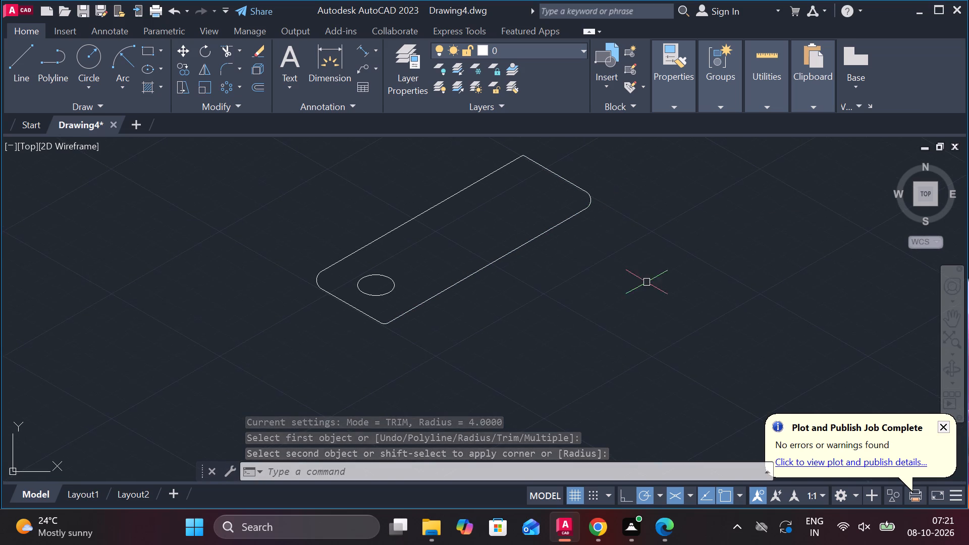
{"action": "key", "text": "space"}
{"action": "left_click", "coordinate": [518, 160]}
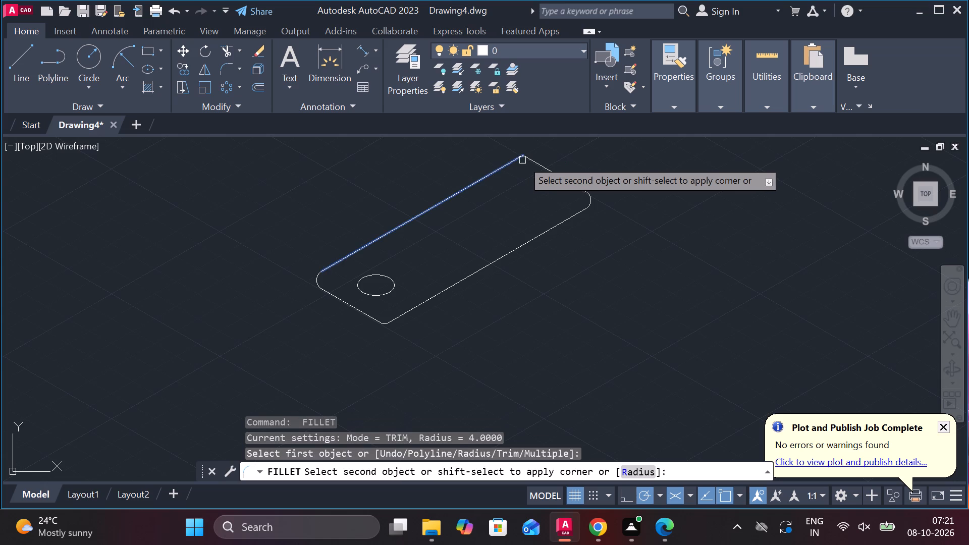
{"action": "left_click", "coordinate": [530, 159]}
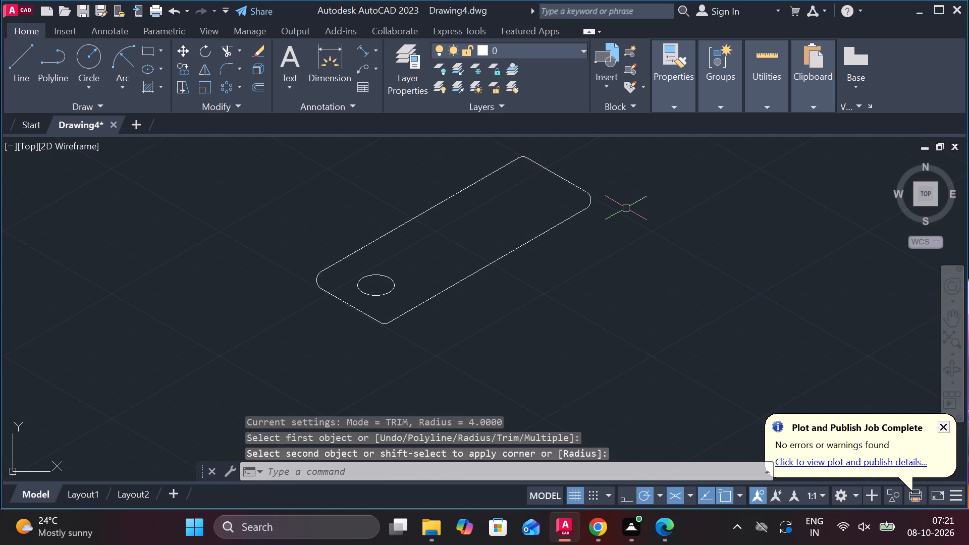
{"action": "key", "text": "Escape"}
Copy the filleted outline and isocircle 15 units straight down, using the circle's centre as base point.
{"action": "scroll", "coordinate": [378, 233], "scroll_direction": "down", "scroll_amount": 2}
{"action": "left_click", "coordinate": [317, 179]}
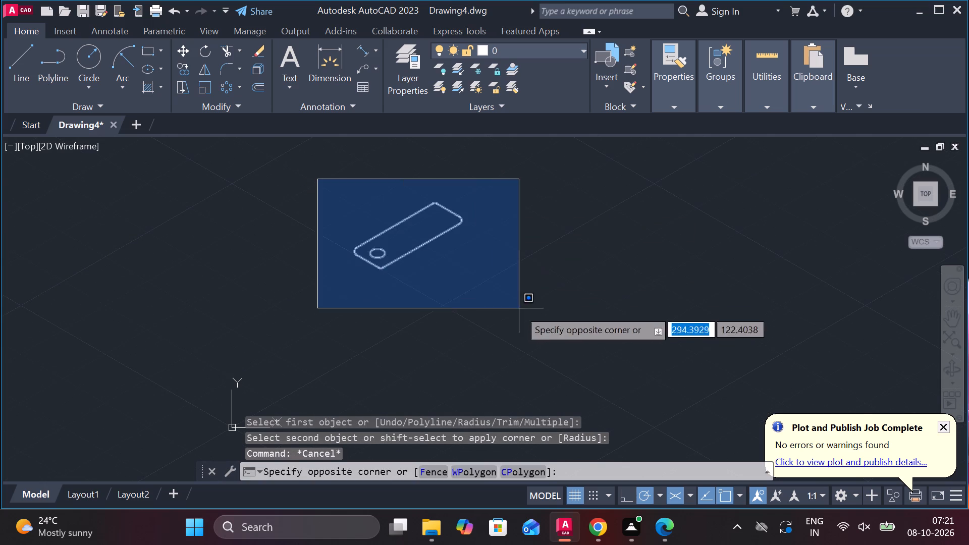
{"action": "left_click", "coordinate": [519, 312]}
{"action": "type", "text": "CO"}
{"action": "key", "text": "Return"}
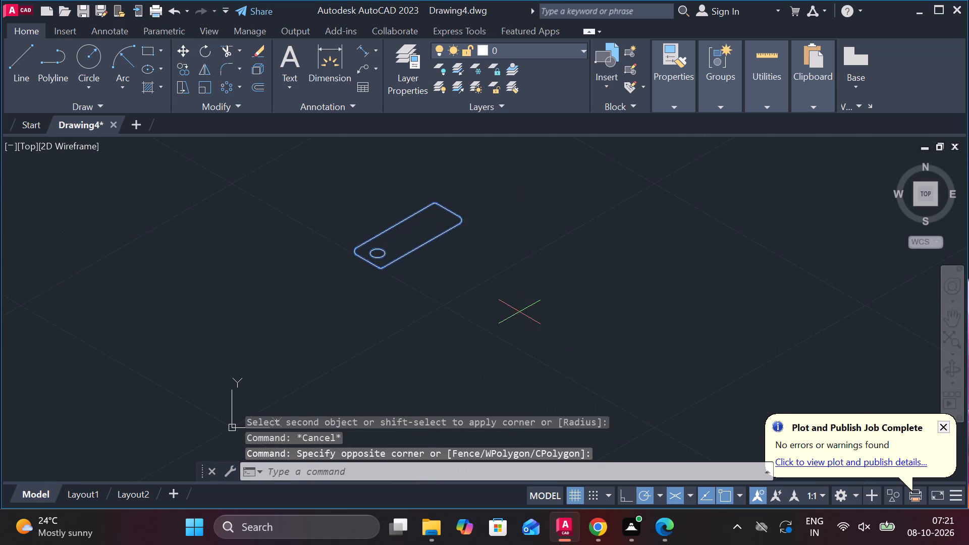
{"action": "scroll", "coordinate": [433, 269], "scroll_direction": "up", "scroll_amount": 3}
{"action": "middle_click_drag", "start_coordinate": [456, 282], "coordinate": [733, 355]}
{"action": "scroll", "coordinate": [477, 330], "scroll_direction": "up", "scroll_amount": 2}
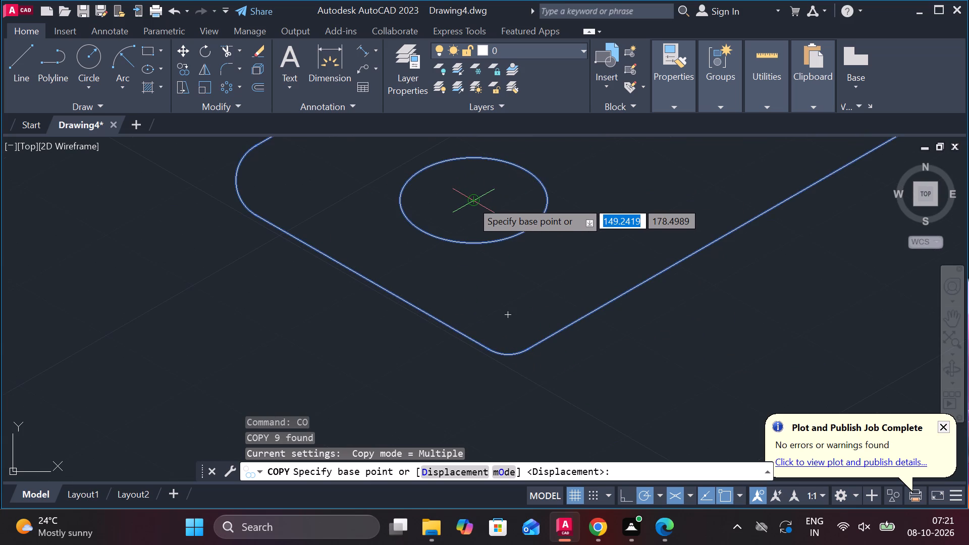
{"action": "left_click", "coordinate": [471, 201]}
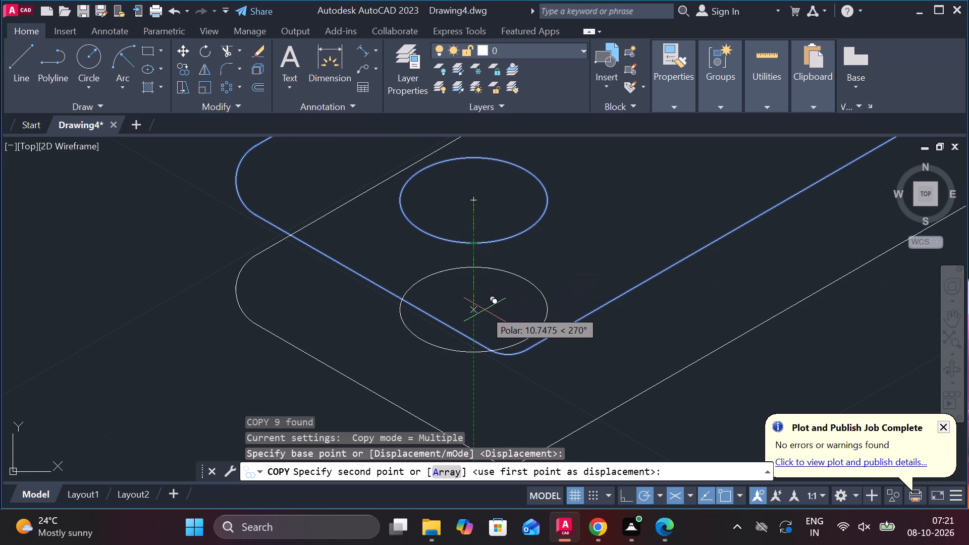
{"action": "type", "text": "15"}
{"action": "key", "text": "Return"}
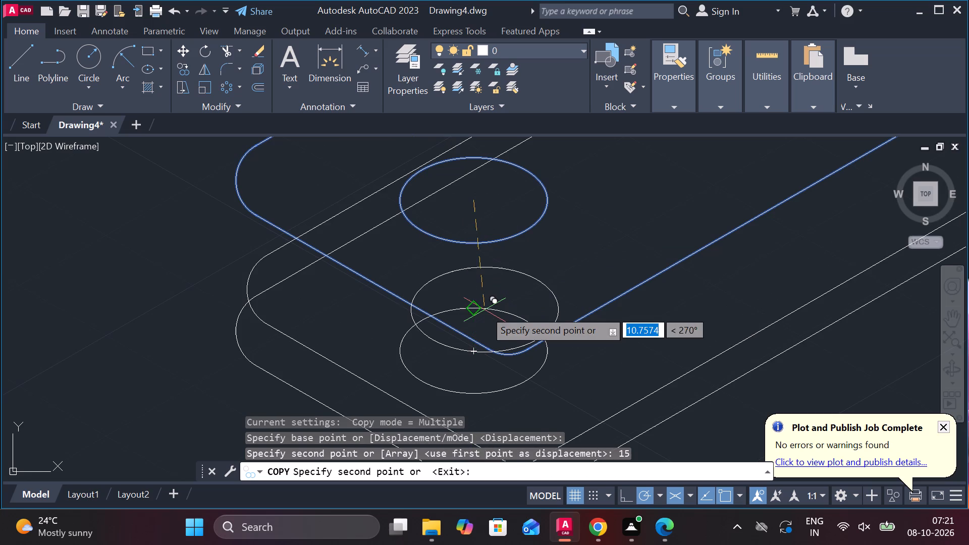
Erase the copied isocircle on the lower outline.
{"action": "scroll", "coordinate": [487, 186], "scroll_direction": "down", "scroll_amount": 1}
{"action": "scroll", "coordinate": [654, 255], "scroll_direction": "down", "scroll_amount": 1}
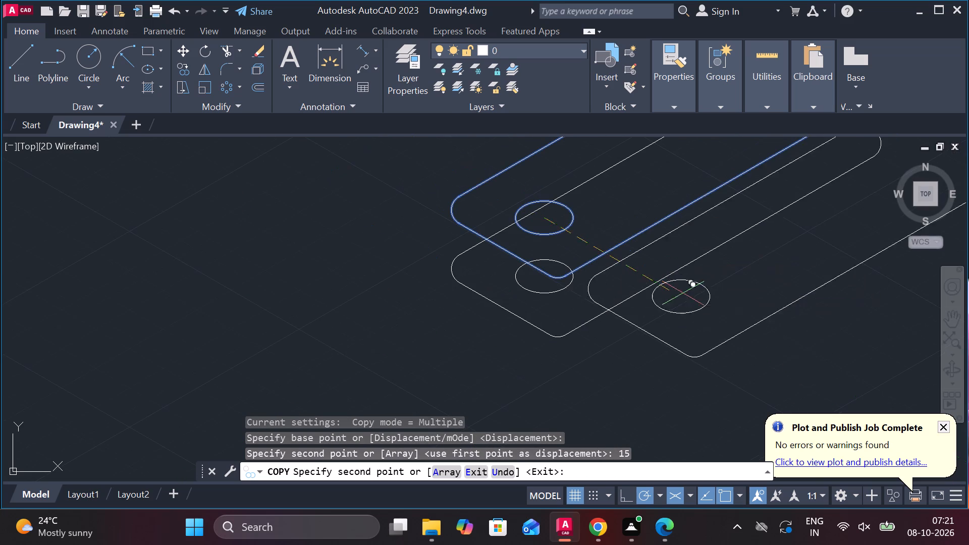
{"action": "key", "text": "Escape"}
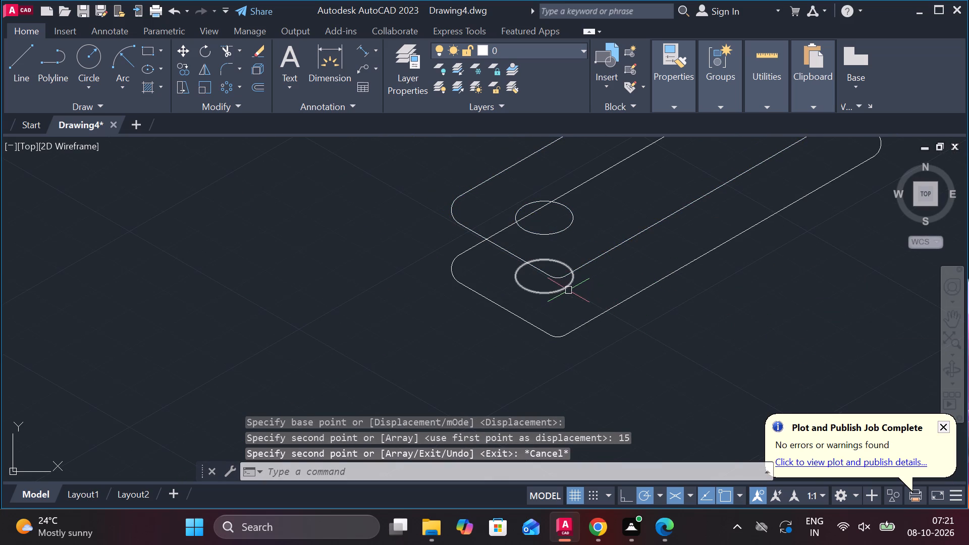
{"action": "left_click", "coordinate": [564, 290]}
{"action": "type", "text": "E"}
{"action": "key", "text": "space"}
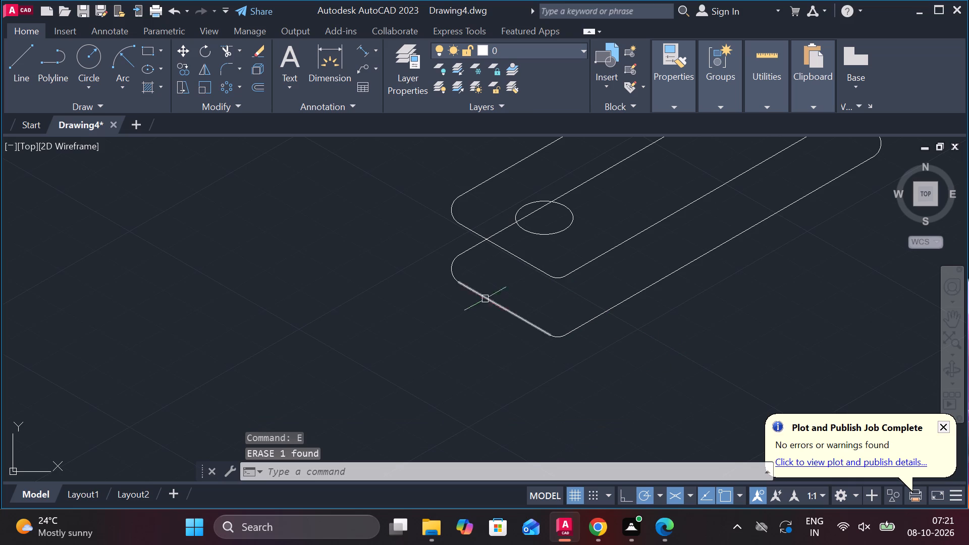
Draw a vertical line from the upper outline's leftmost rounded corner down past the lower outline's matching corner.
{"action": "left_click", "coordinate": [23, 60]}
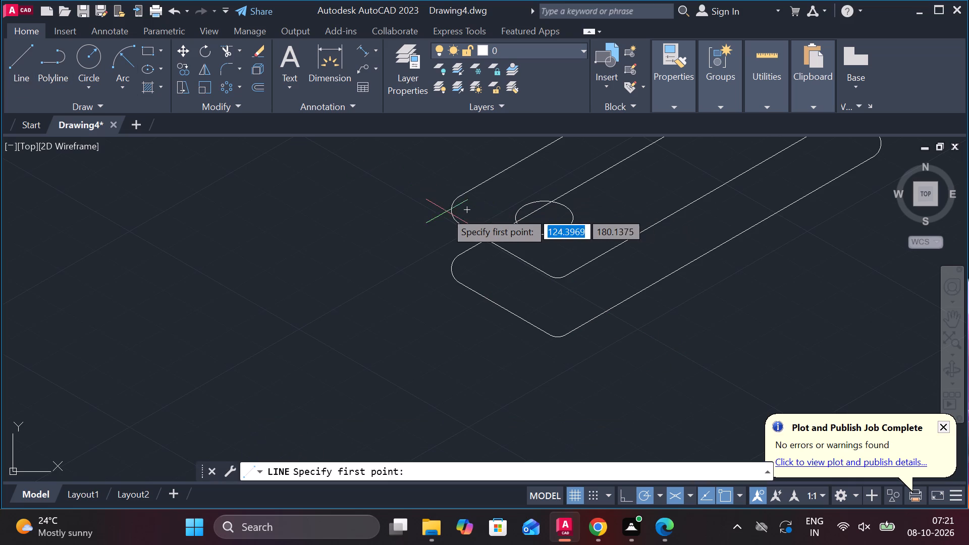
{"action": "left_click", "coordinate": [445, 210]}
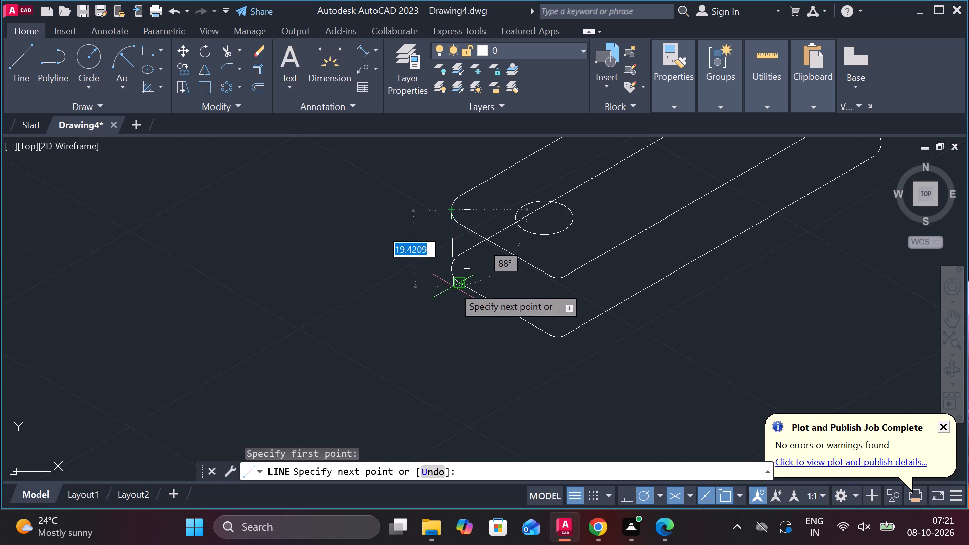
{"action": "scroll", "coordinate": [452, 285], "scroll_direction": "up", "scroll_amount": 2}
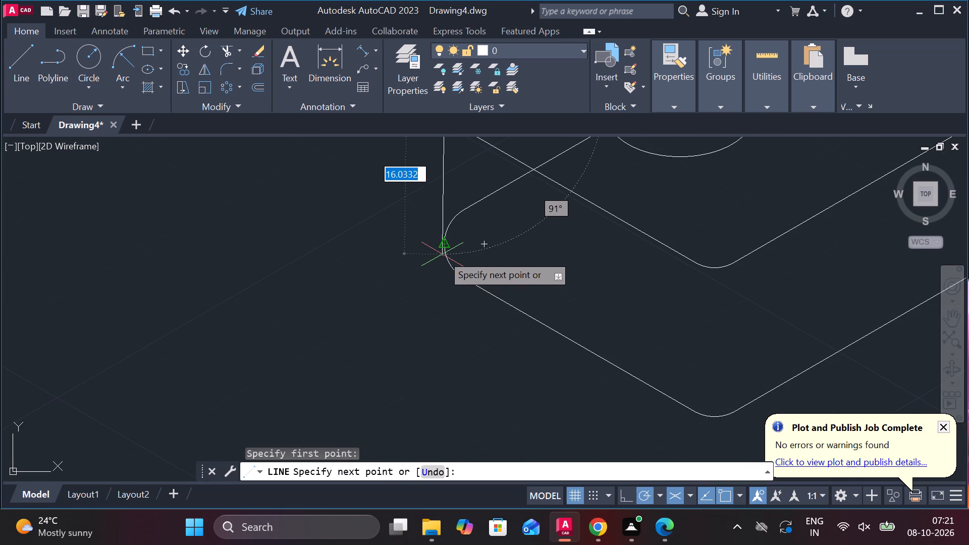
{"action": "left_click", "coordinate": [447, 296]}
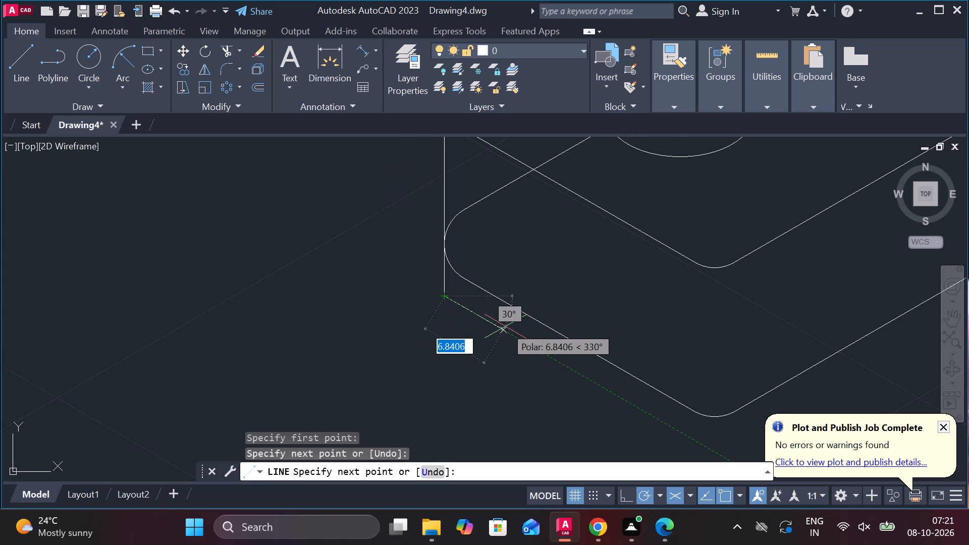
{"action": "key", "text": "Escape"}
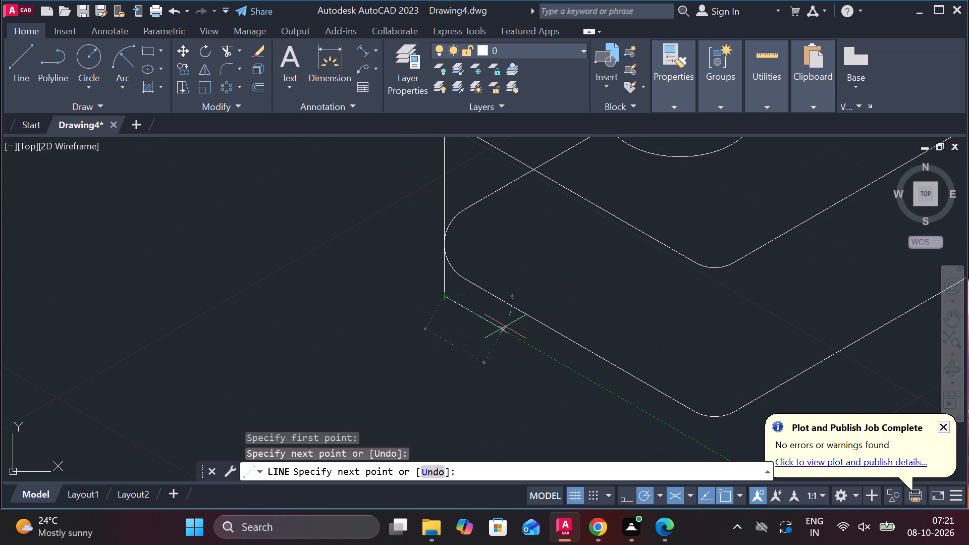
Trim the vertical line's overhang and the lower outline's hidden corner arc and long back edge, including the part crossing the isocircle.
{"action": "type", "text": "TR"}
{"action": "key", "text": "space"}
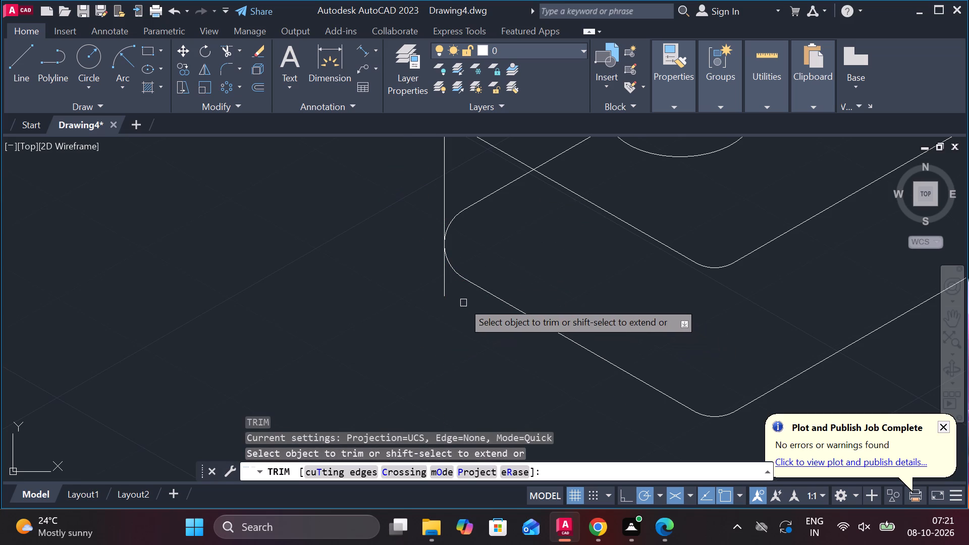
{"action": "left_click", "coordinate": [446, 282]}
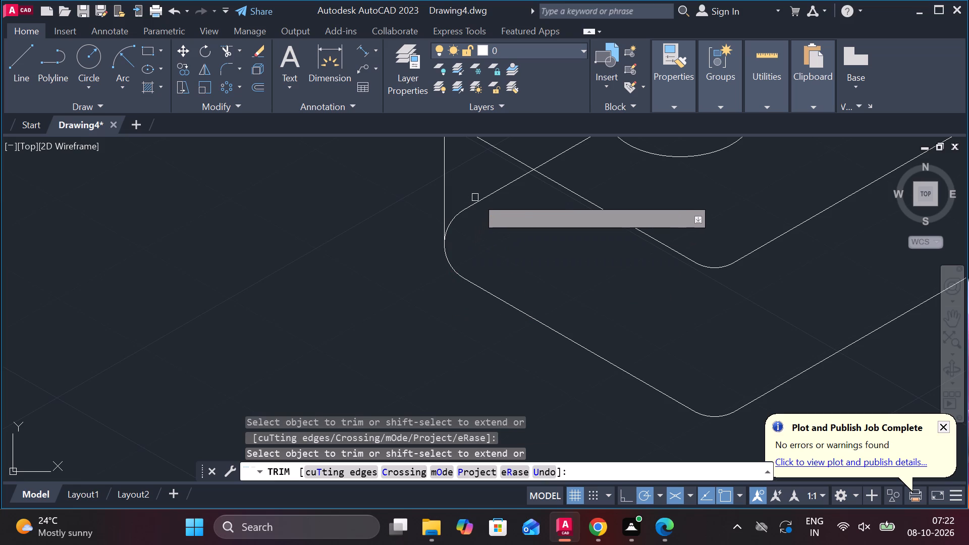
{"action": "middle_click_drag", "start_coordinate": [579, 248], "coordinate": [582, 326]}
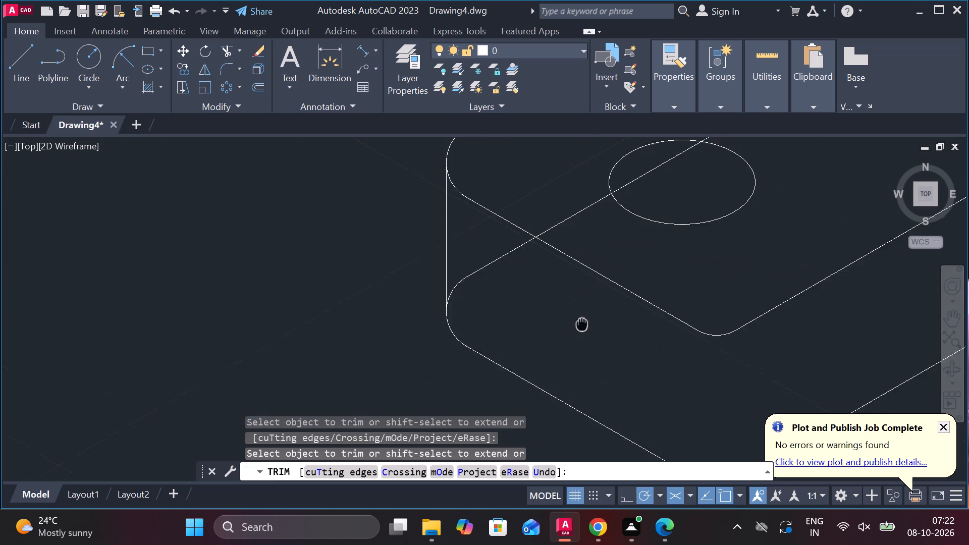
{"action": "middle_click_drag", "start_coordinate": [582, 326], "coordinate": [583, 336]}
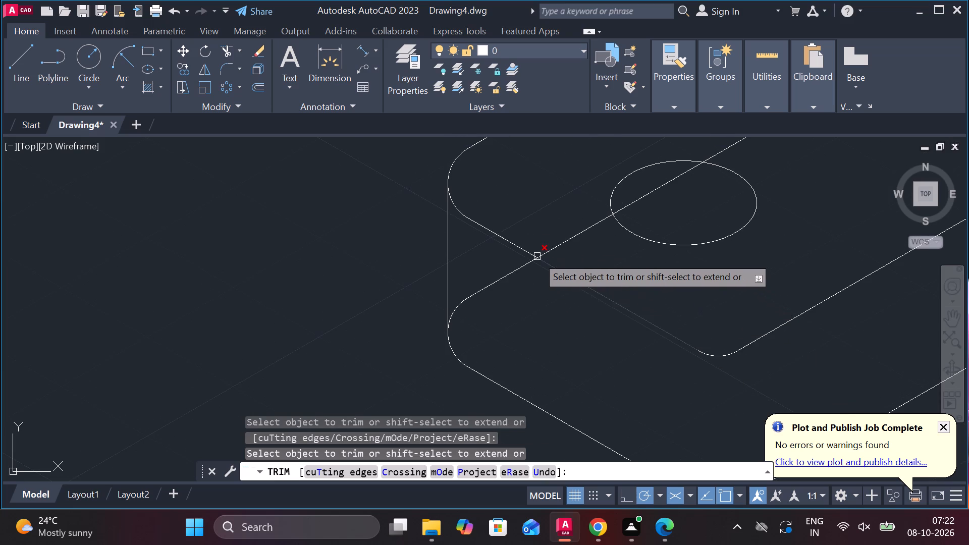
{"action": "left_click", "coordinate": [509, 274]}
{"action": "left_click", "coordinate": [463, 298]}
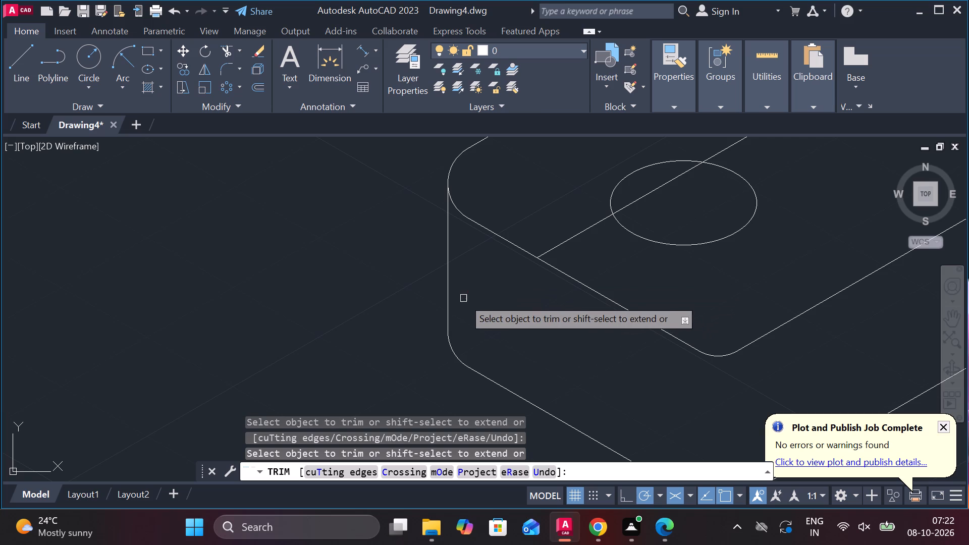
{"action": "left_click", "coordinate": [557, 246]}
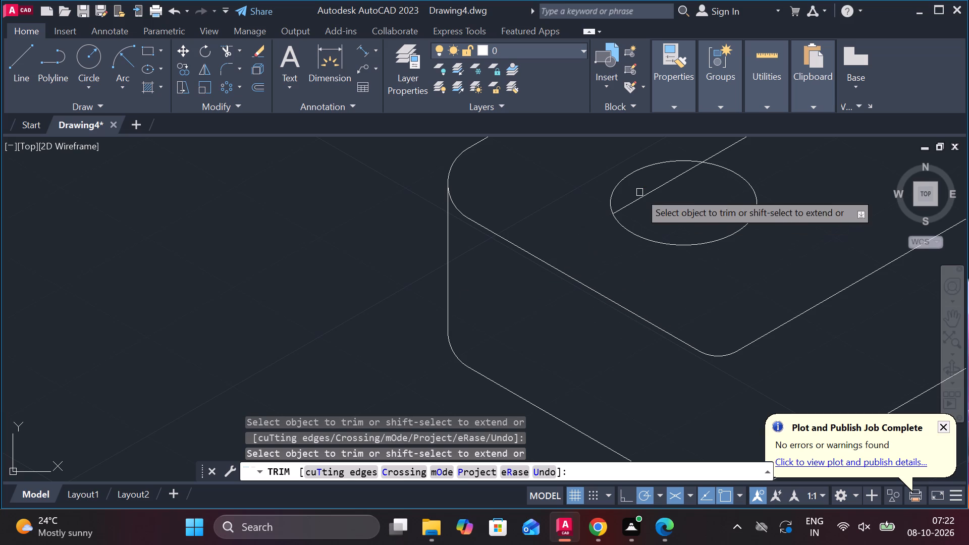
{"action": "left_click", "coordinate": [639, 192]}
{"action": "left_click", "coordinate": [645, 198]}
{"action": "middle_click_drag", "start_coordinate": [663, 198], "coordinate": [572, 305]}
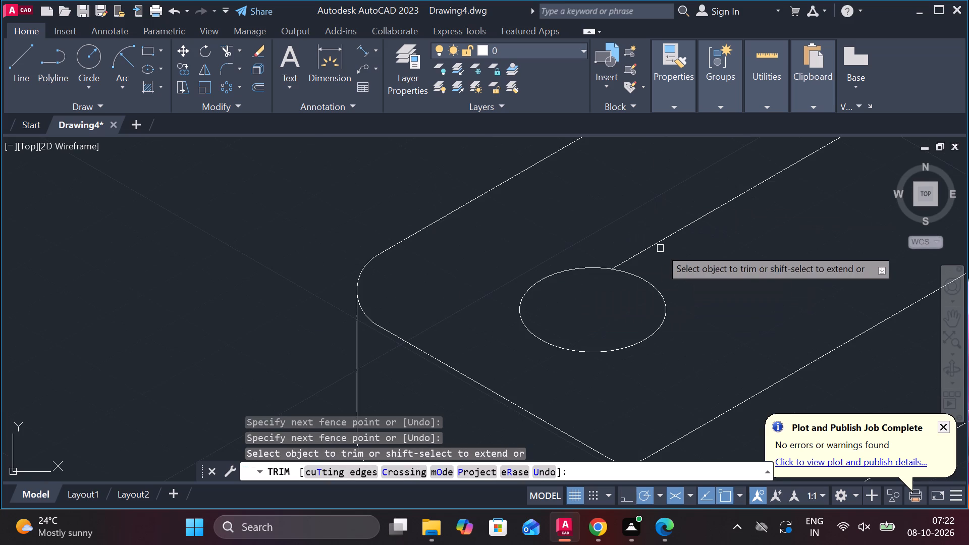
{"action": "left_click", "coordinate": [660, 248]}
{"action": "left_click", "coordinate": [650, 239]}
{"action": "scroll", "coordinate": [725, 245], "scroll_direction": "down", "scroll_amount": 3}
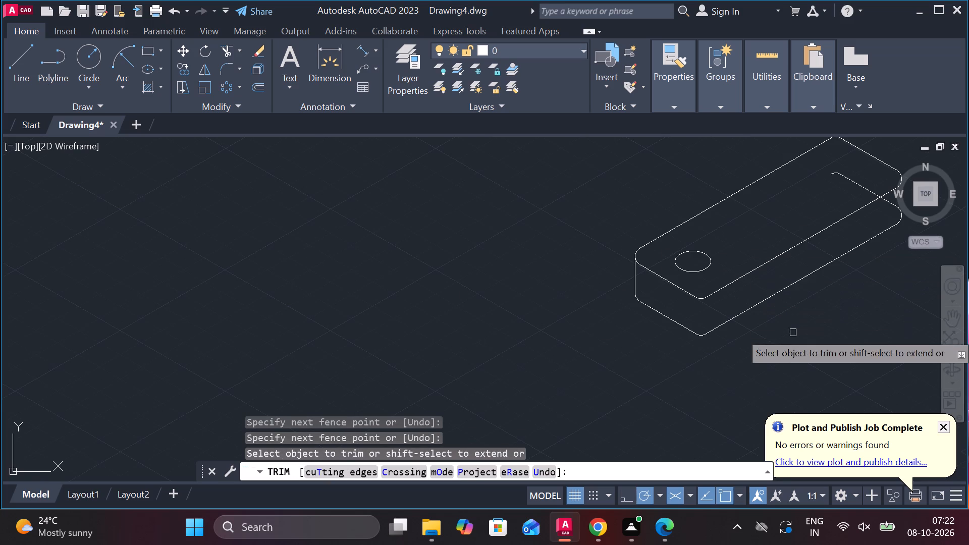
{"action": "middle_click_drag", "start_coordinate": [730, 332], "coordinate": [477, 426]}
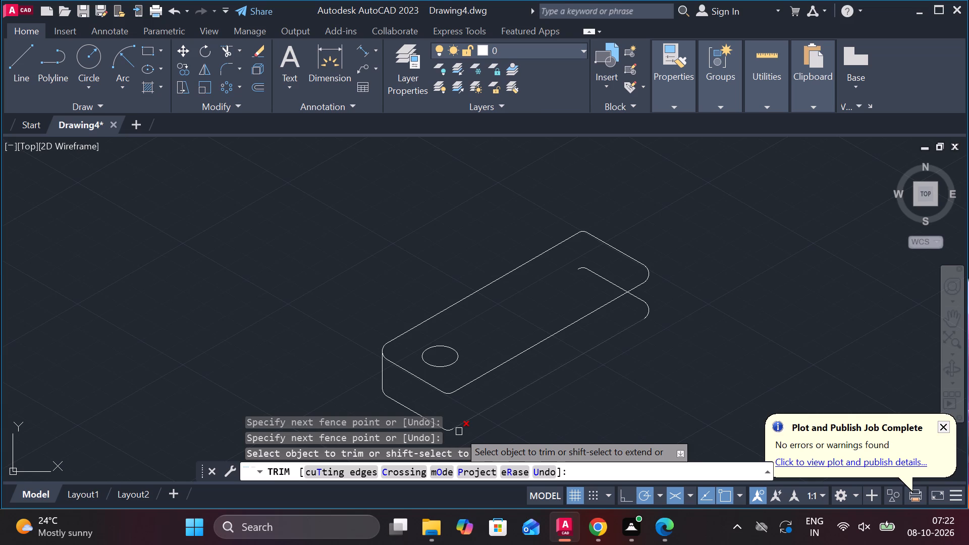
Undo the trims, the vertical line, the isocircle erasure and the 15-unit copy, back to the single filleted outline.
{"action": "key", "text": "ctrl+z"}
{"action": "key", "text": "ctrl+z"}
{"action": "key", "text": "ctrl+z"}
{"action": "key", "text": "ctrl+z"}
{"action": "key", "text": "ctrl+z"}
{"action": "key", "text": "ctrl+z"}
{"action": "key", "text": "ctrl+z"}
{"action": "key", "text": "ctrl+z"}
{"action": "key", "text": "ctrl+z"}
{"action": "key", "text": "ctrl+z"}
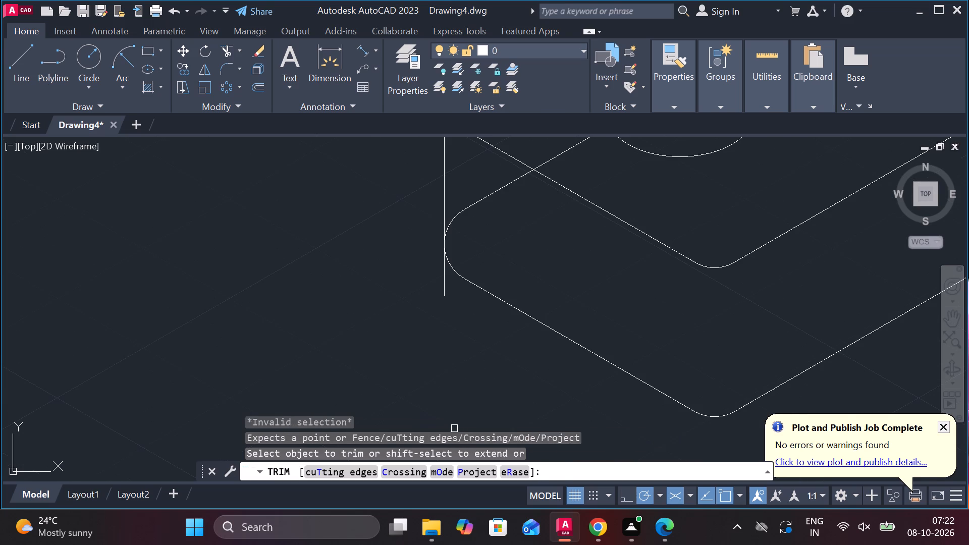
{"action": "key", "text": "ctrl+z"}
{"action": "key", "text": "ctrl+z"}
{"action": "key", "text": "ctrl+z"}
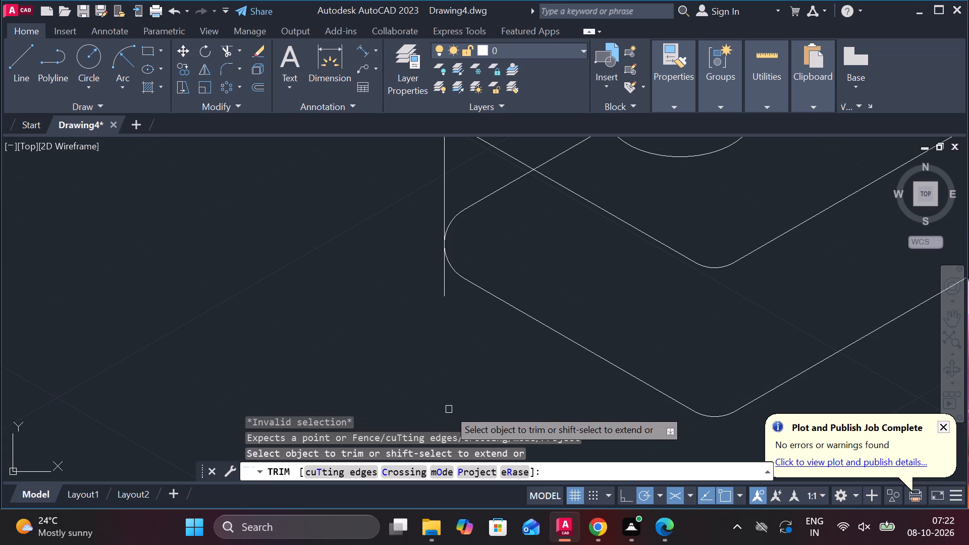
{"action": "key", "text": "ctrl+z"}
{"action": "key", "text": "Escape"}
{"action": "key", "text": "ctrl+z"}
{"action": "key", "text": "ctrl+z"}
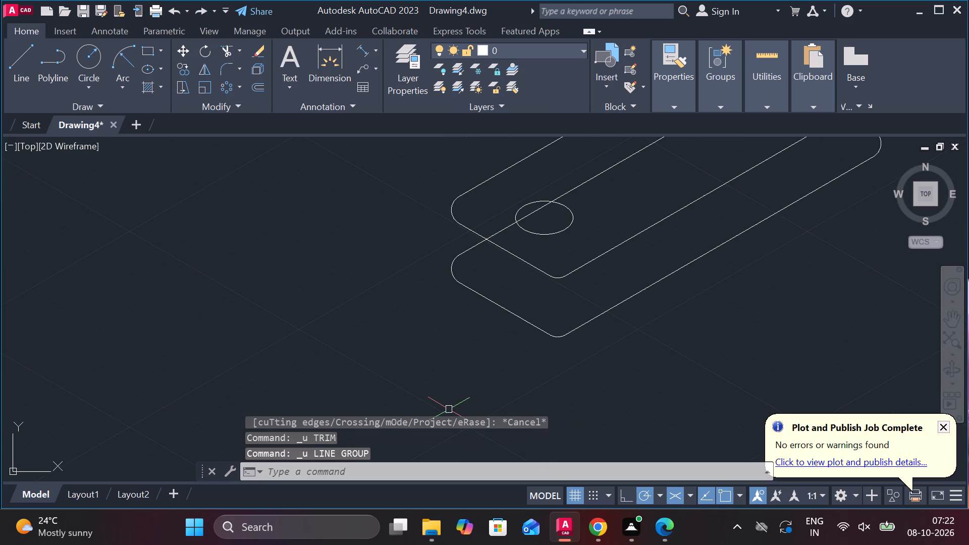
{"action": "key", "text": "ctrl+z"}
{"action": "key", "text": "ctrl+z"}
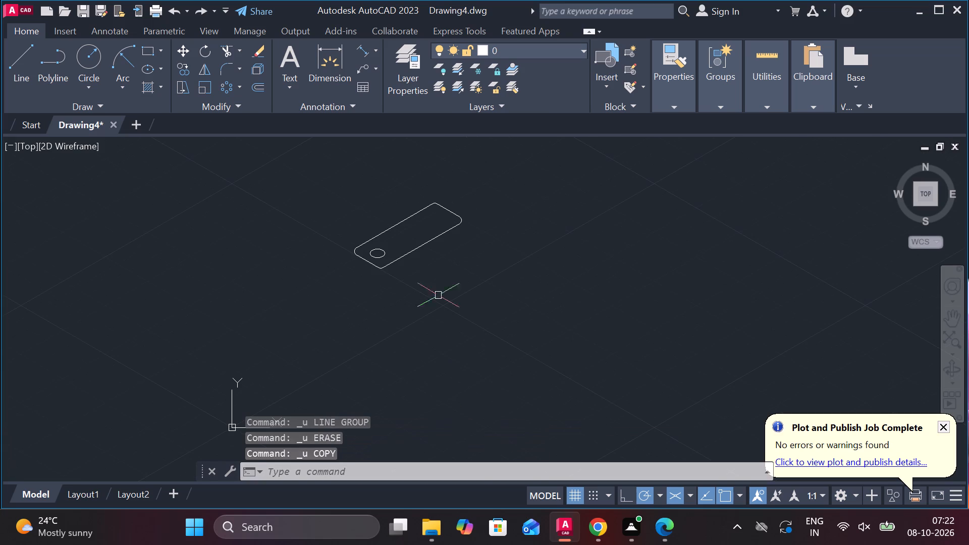
Copy the filleted outline and isocircle 12 units straight down, using the circle's centre as base point.
{"action": "left_click", "coordinate": [303, 176]}
{"action": "left_click", "coordinate": [483, 308]}
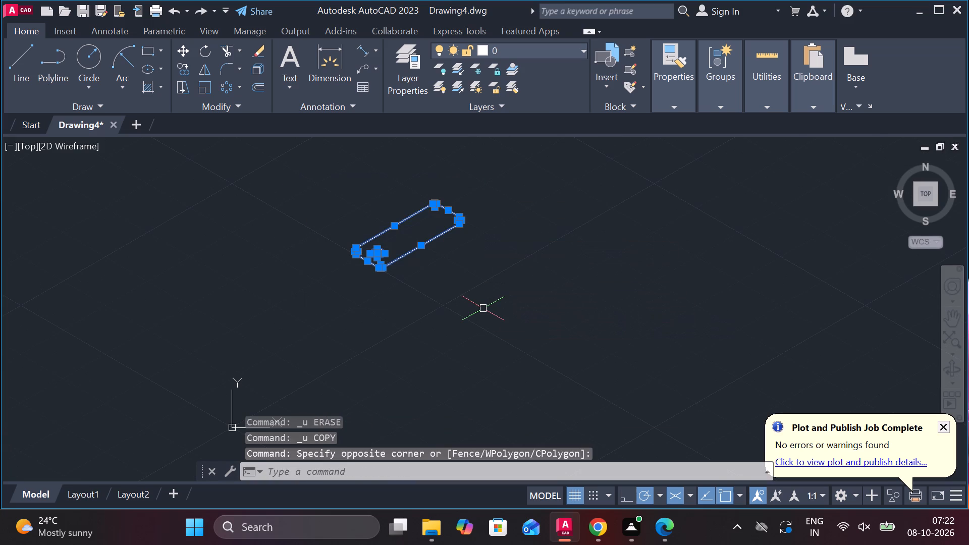
{"action": "type", "text": "CO"}
{"action": "key", "text": "Return"}
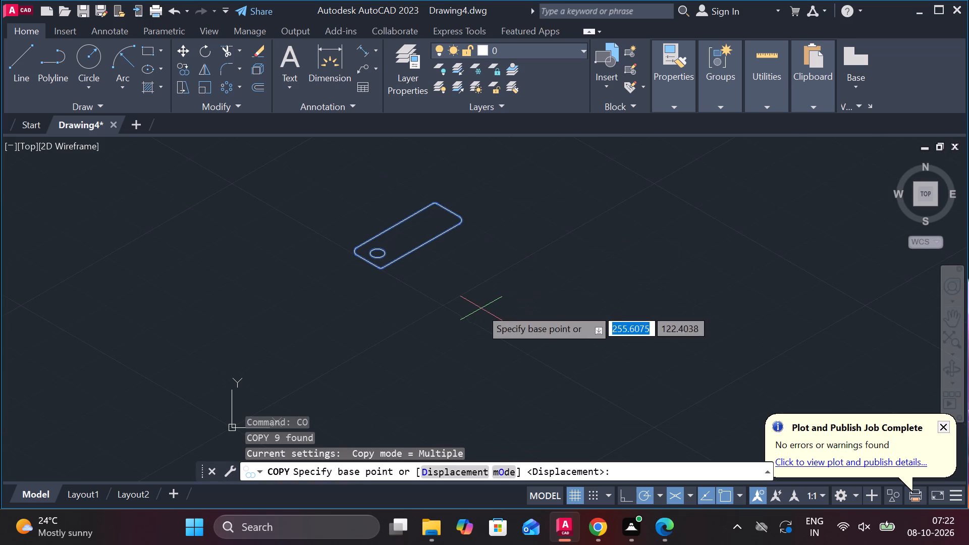
{"action": "scroll", "coordinate": [445, 280], "scroll_direction": "up", "scroll_amount": 3}
{"action": "middle_click_drag", "start_coordinate": [419, 269], "coordinate": [716, 411]}
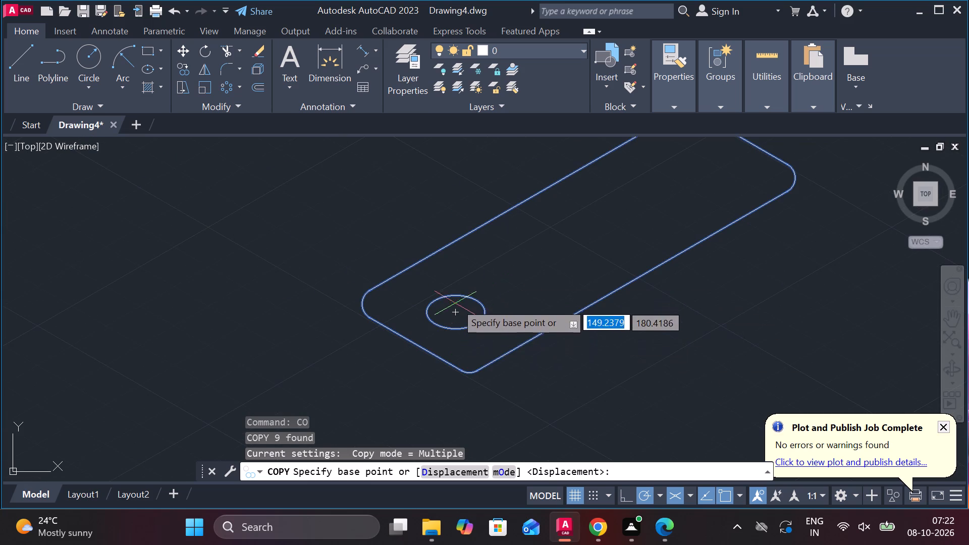
{"action": "left_click", "coordinate": [454, 309]}
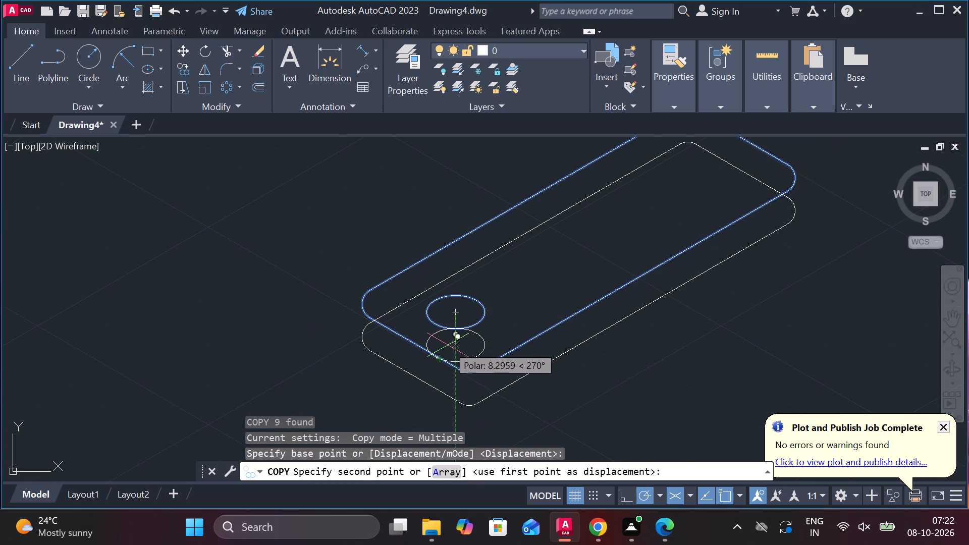
{"action": "type", "text": "12"}
{"action": "key", "text": "space"}
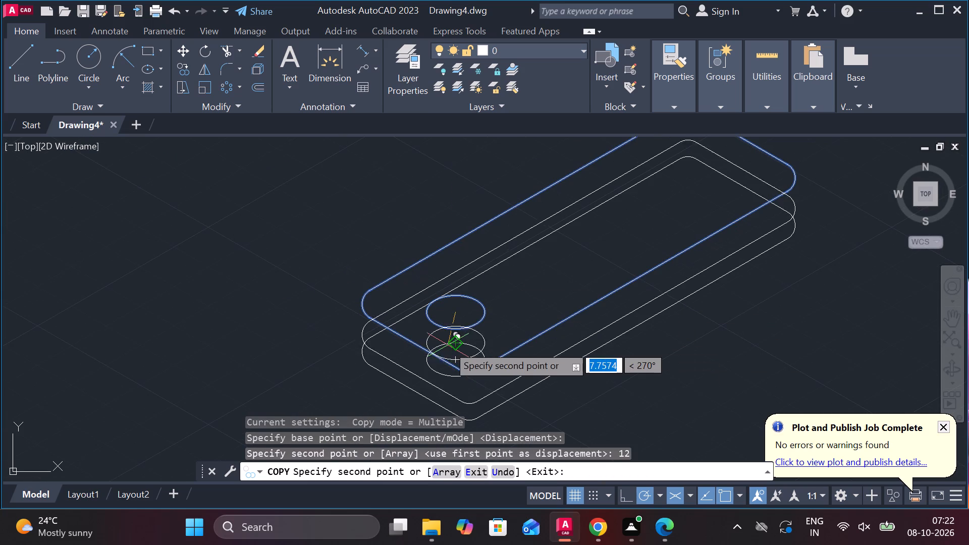
{"action": "key", "text": "Escape"}
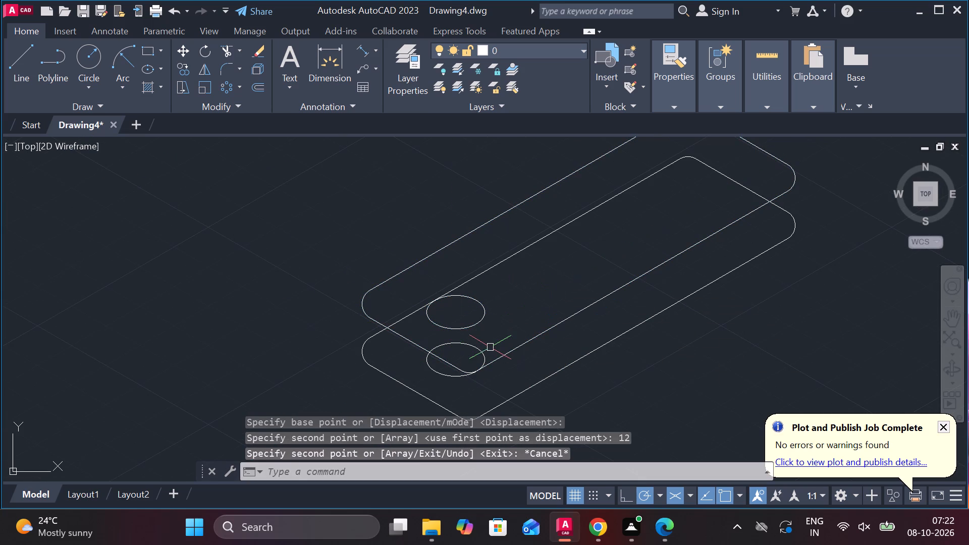
Erase the copied isocircle on the lower outline.
{"action": "left_click", "coordinate": [482, 349]}
{"action": "type", "text": "E"}
{"action": "key", "text": "space"}
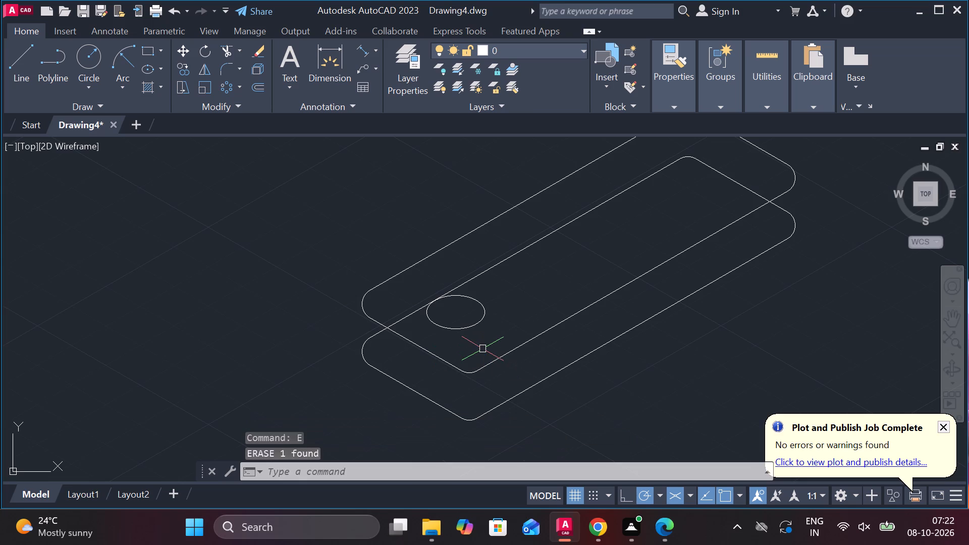
Draw a vertical line from the upper outline's leftmost rounded corner down past the lower outline's matching corner.
{"action": "key", "text": "l"}
{"action": "key", "text": "Return"}
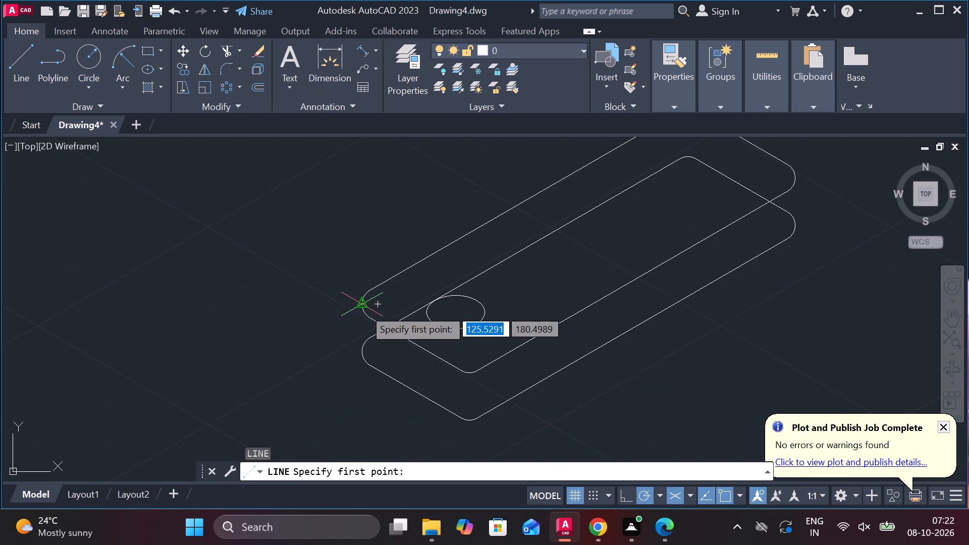
{"action": "left_click", "coordinate": [364, 308]}
{"action": "left_click", "coordinate": [359, 374]}
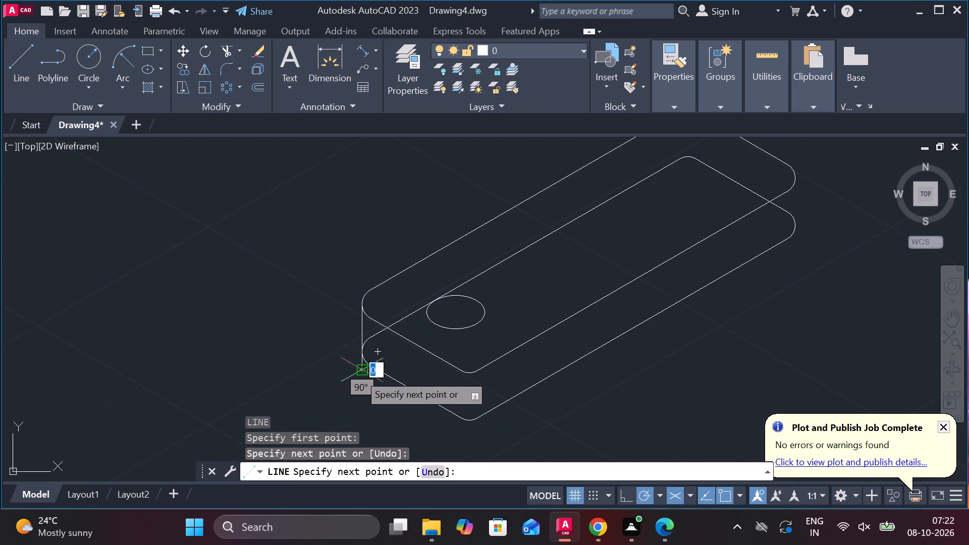
{"action": "key", "text": "Escape"}
Trim the leftmost vertical line's overhang below the plate and the lower outline's hidden corner arc and back long edge.
{"action": "scroll", "coordinate": [363, 403], "scroll_direction": "up", "scroll_amount": 2}
{"action": "key", "text": "r"}
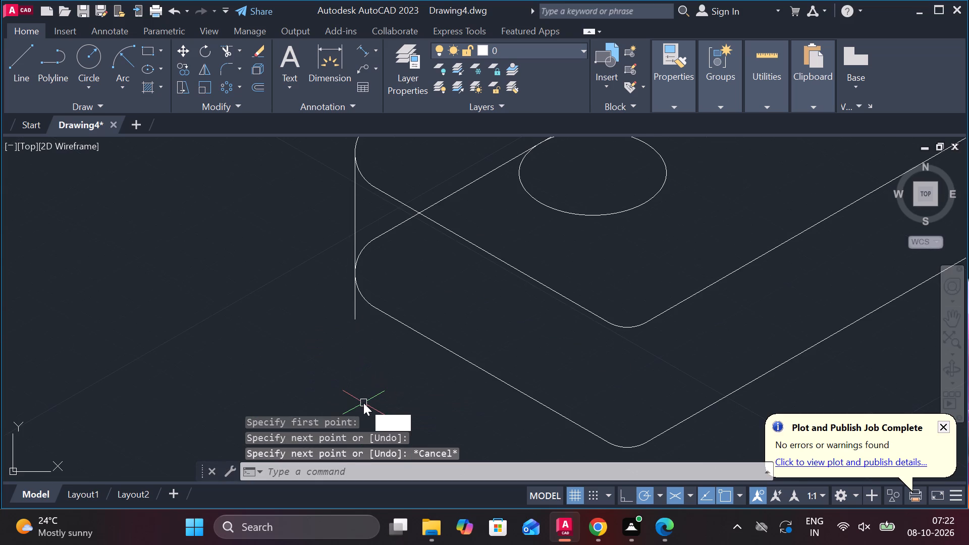
{"action": "key", "text": "Escape"}
{"action": "type", "text": "TR"}
{"action": "key", "text": "space"}
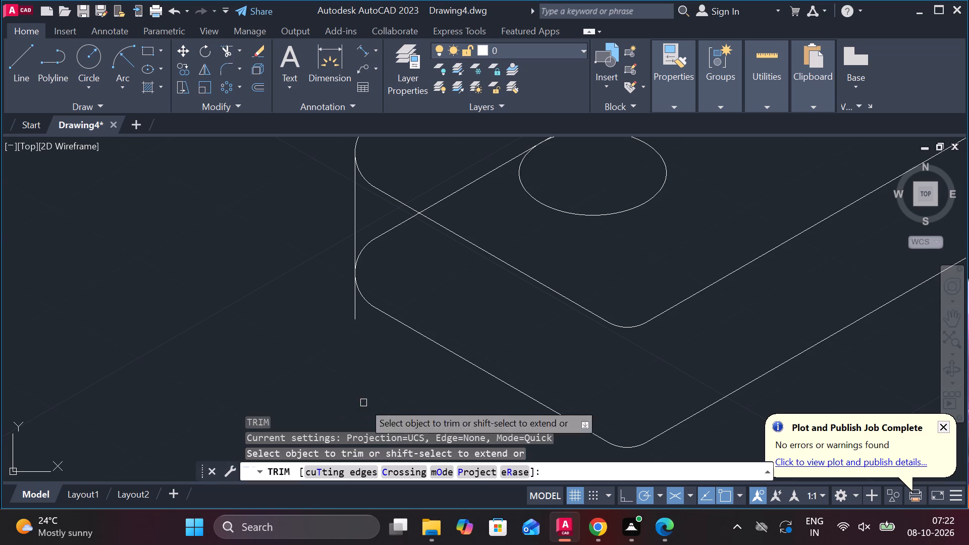
{"action": "left_click", "coordinate": [356, 310]}
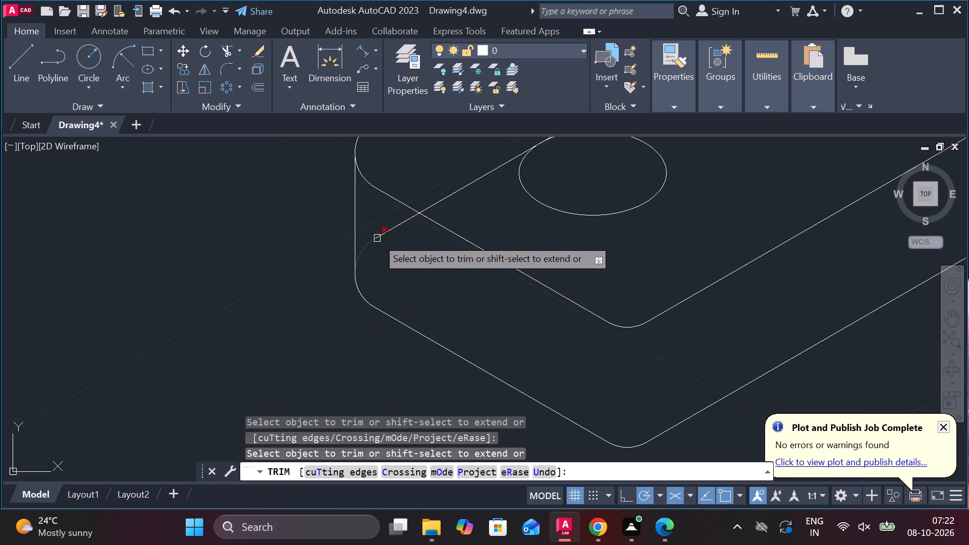
{"action": "left_click", "coordinate": [377, 238]}
{"action": "left_click", "coordinate": [405, 224]}
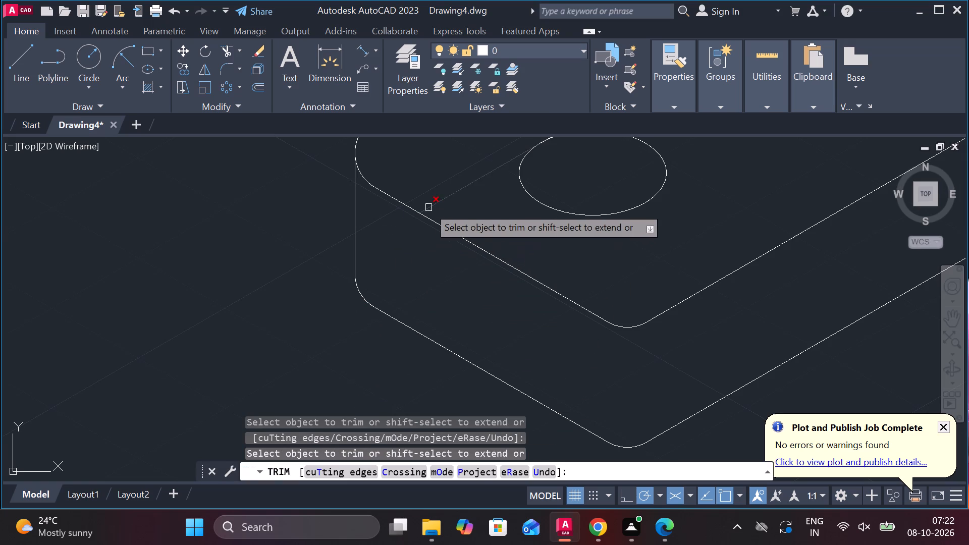
{"action": "left_click", "coordinate": [432, 203]}
{"action": "scroll", "coordinate": [435, 203], "scroll_direction": "down", "scroll_amount": 3}
{"action": "left_click", "coordinate": [489, 172]}
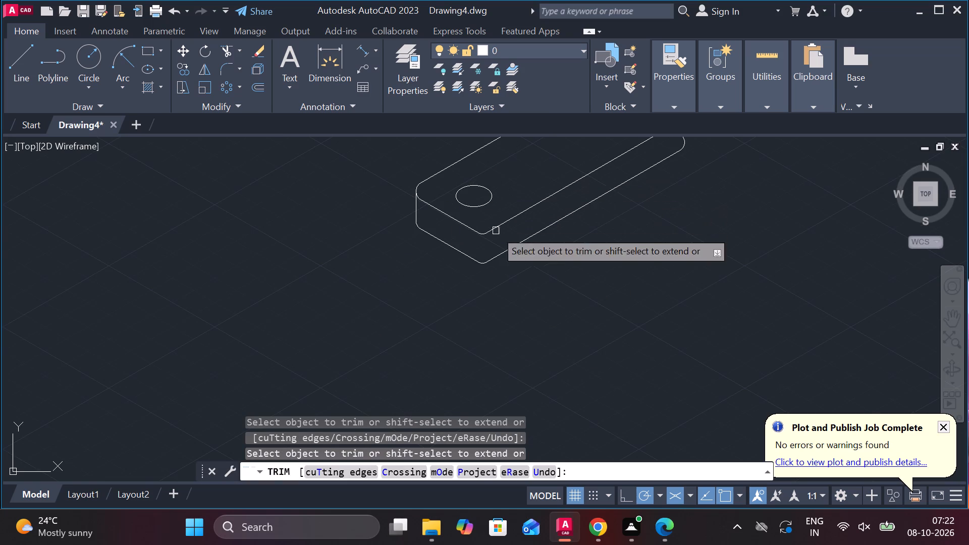
{"action": "middle_click_drag", "start_coordinate": [578, 253], "coordinate": [508, 328]}
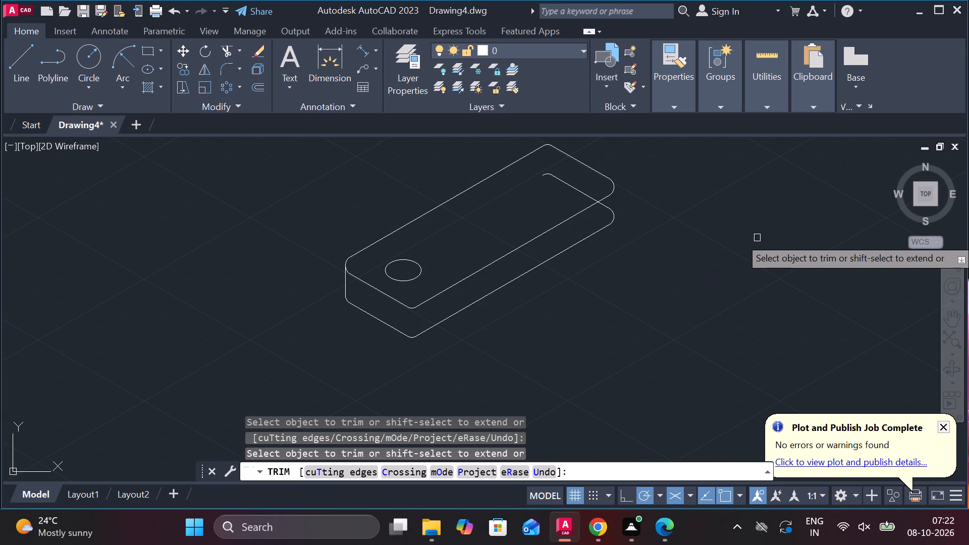
{"action": "key", "text": "Escape"}
Draw a vertical line about 24 units long down from the upper outline's rightmost rounded corner, past the lower outline's matching corner.
{"action": "key", "text": "l"}
{"action": "key", "text": "Return"}
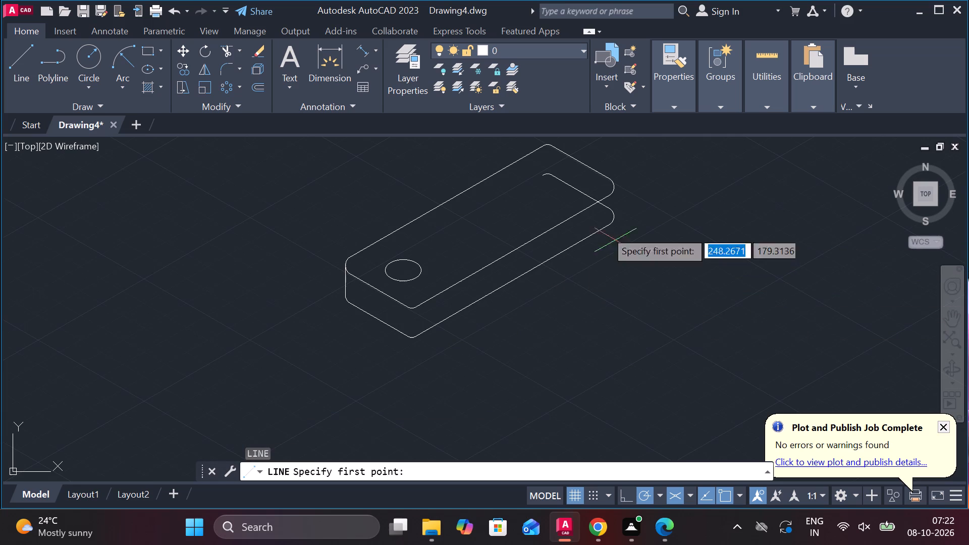
{"action": "scroll", "coordinate": [612, 192], "scroll_direction": "up", "scroll_amount": 2}
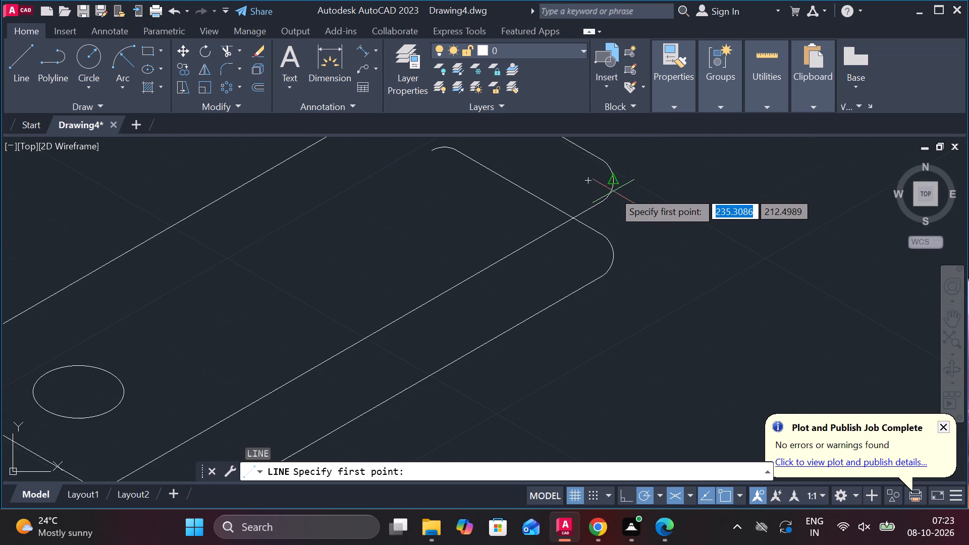
{"action": "left_click", "coordinate": [612, 175]}
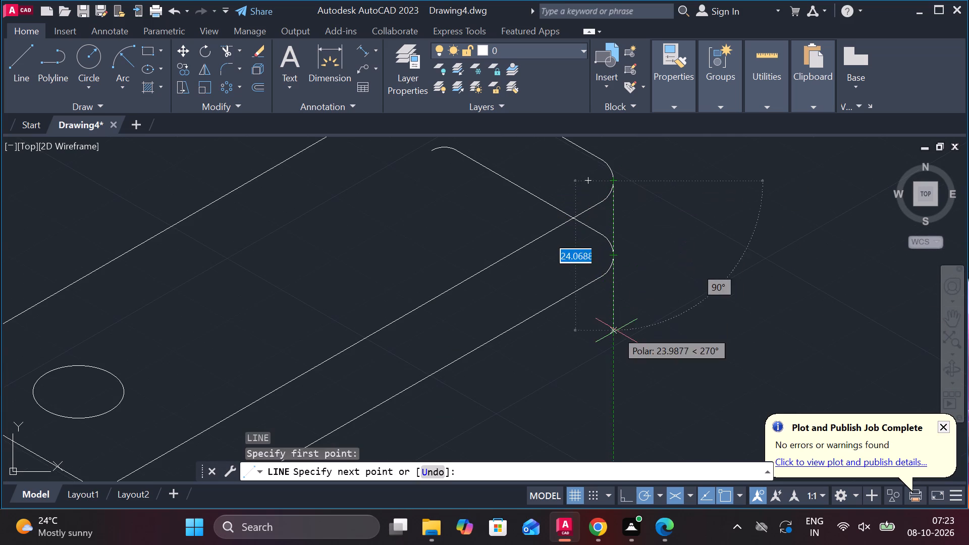
{"action": "left_click", "coordinate": [616, 331]}
{"action": "key", "text": "Escape"}
Trim the rightmost vertical line's overhang and the lower outline's remaining hidden short edge and corner arcs.
{"action": "type", "text": "TR"}
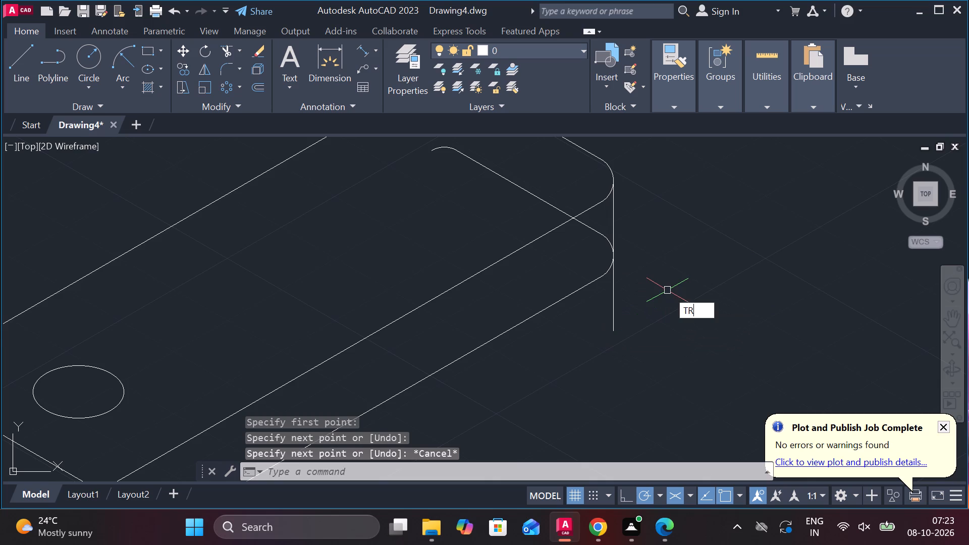
{"action": "key", "text": "space"}
{"action": "left_click", "coordinate": [614, 301]}
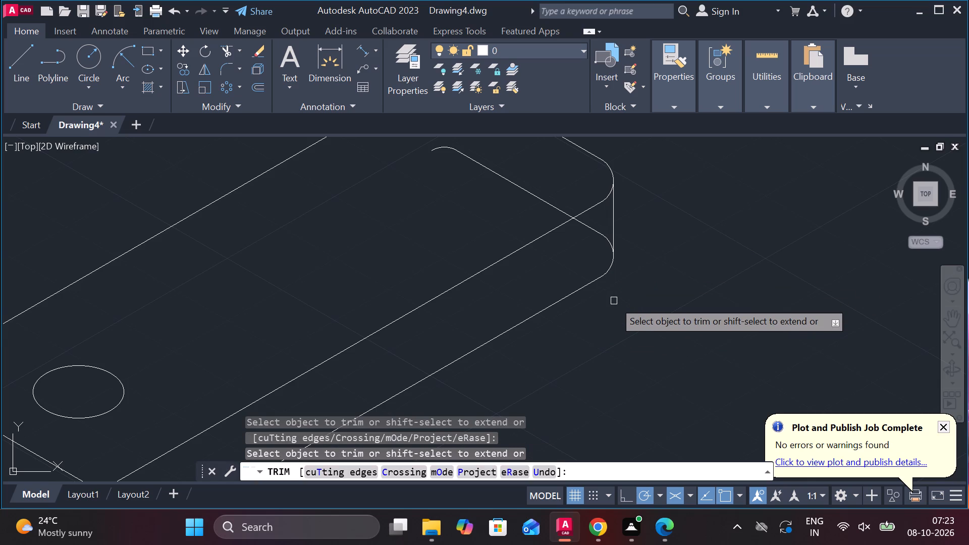
{"action": "left_click", "coordinate": [598, 230]}
{"action": "left_click", "coordinate": [603, 234]}
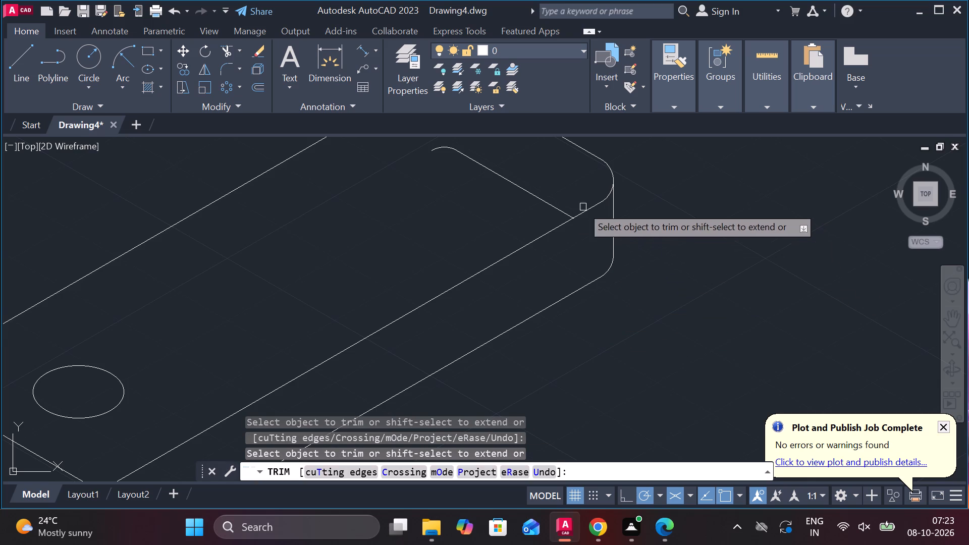
{"action": "left_click", "coordinate": [540, 199]}
{"action": "left_click", "coordinate": [442, 144]}
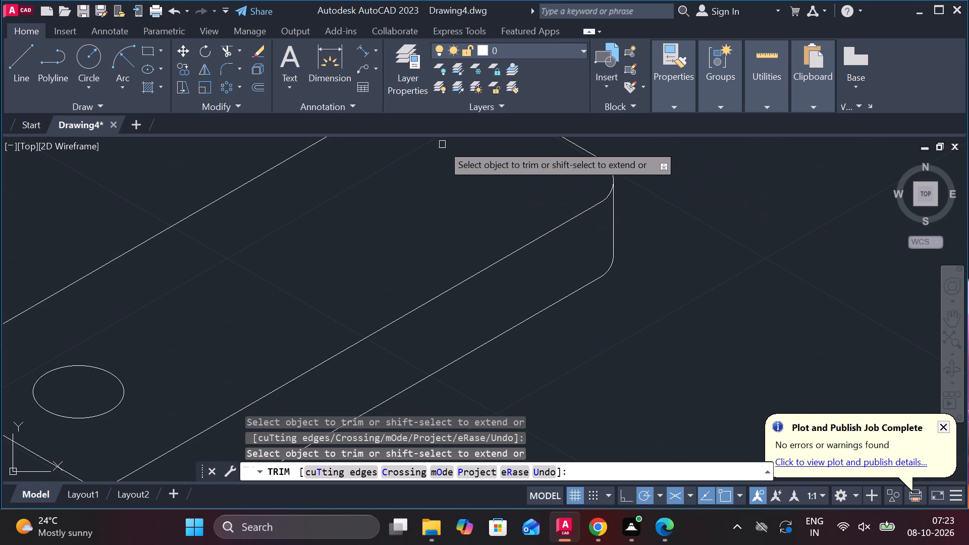
{"action": "scroll", "coordinate": [444, 144], "scroll_direction": "down", "scroll_amount": 3}
{"action": "middle_click_drag", "start_coordinate": [504, 238], "coordinate": [526, 279]}
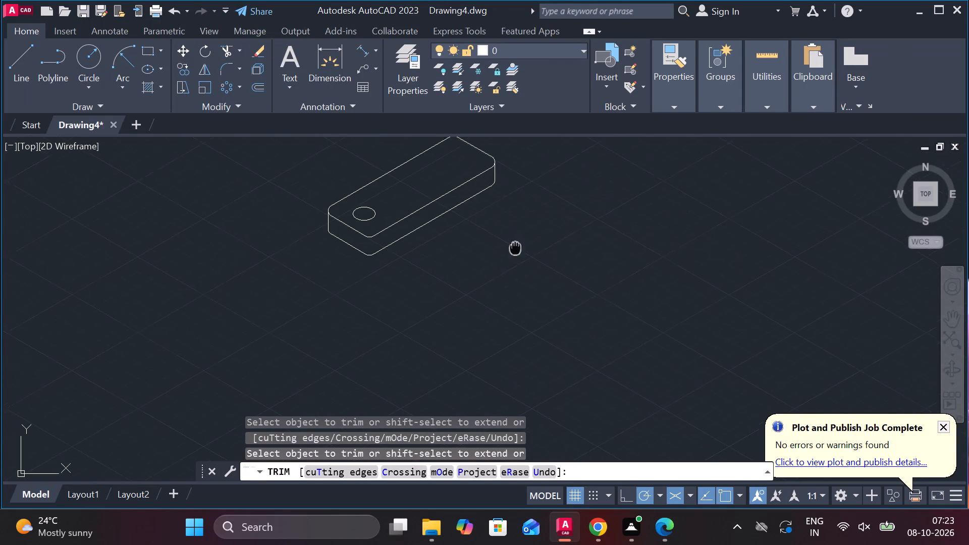
{"action": "middle_click_drag", "start_coordinate": [526, 279], "coordinate": [543, 336]}
{"action": "scroll", "coordinate": [519, 287], "scroll_direction": "up", "scroll_amount": 1}
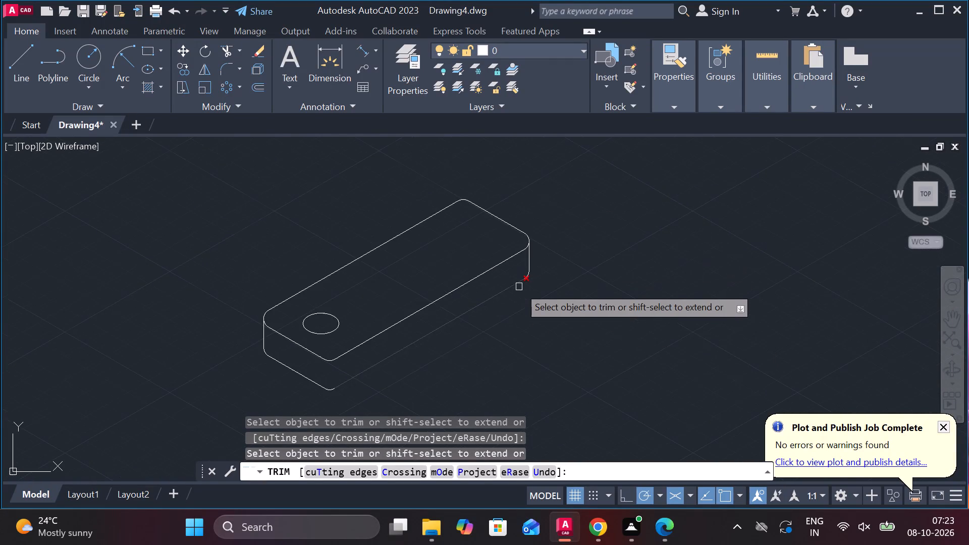
{"action": "middle_click_drag", "start_coordinate": [520, 318], "coordinate": [606, 397]}
{"action": "middle_click_drag", "start_coordinate": [589, 377], "coordinate": [547, 285]}
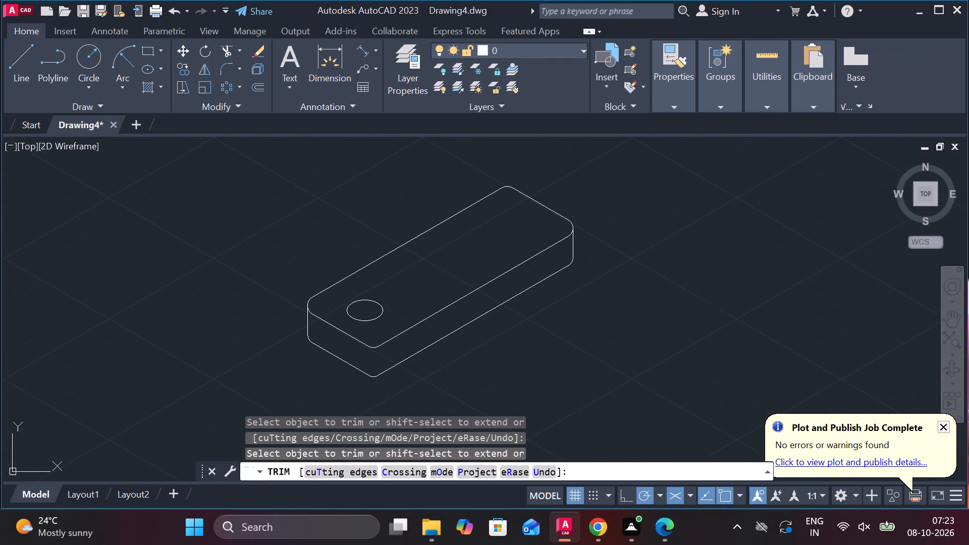
{"action": "key", "text": "Escape"}
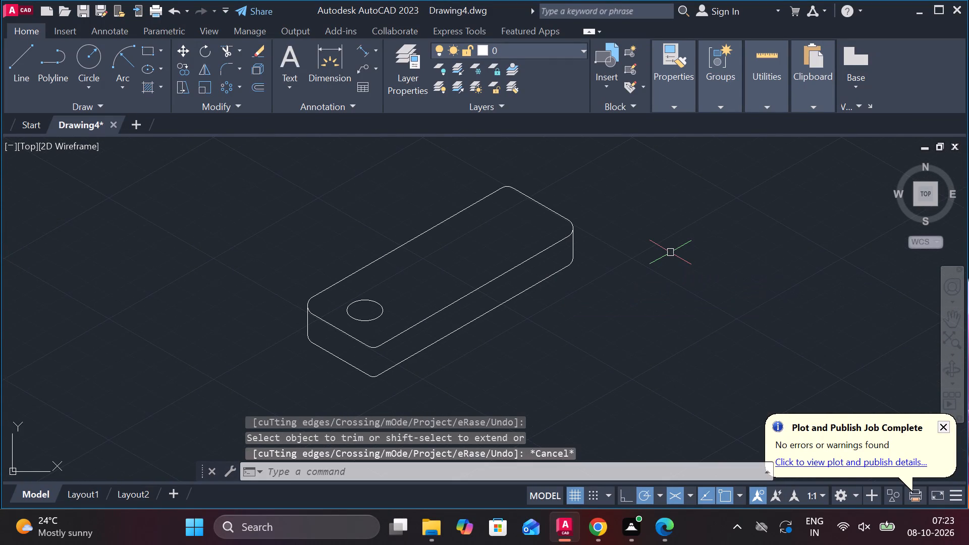
Copy the isocircle from its centre 72 units along the plate's length at 30° towards the far end.
{"action": "type", "text": "CO"}
{"action": "key", "text": "Return"}
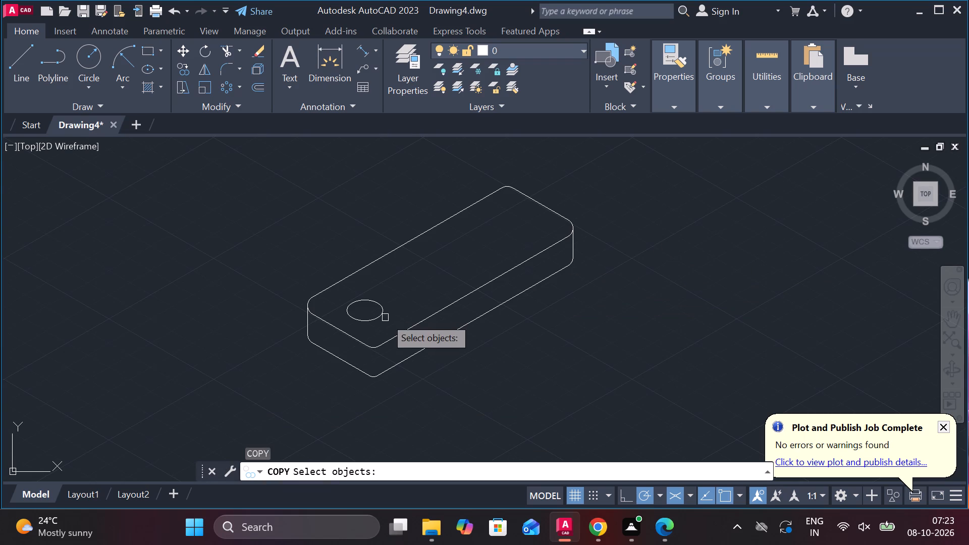
{"action": "left_click", "coordinate": [369, 300]}
{"action": "key", "text": "Return"}
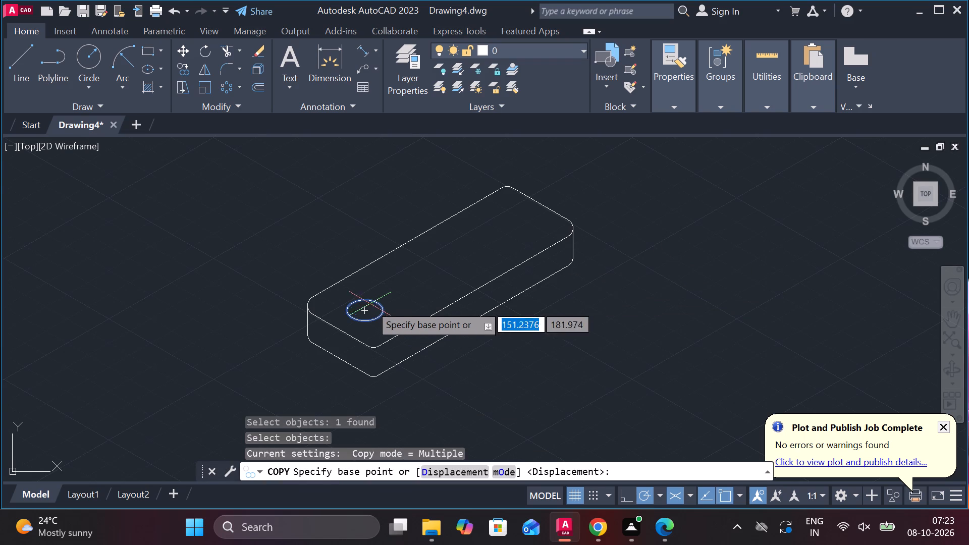
{"action": "left_click", "coordinate": [367, 306]}
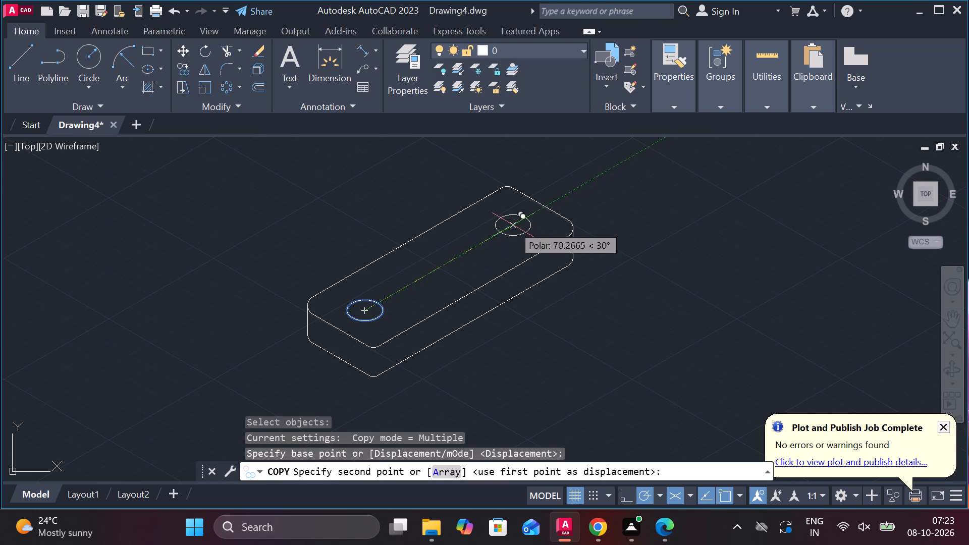
{"action": "key", "text": "7"}
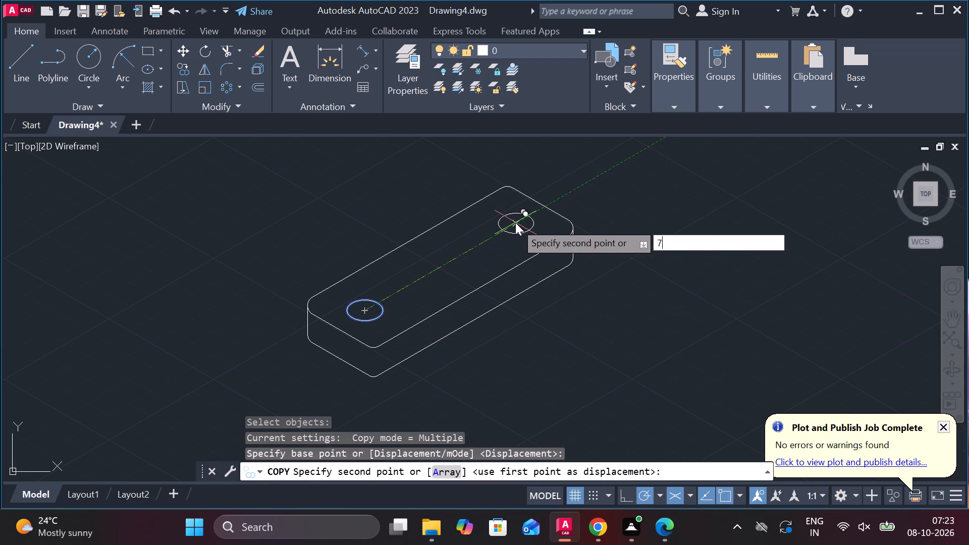
{"action": "key", "text": "2"}
{"action": "key", "text": "Return"}
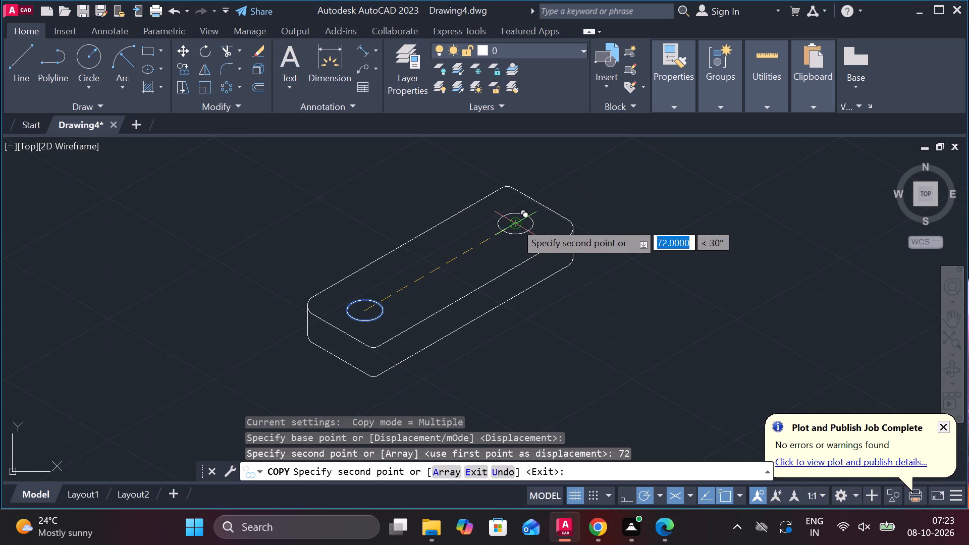
{"action": "scroll", "coordinate": [546, 199], "scroll_direction": "up", "scroll_amount": 1}
{"action": "middle_click_drag", "start_coordinate": [574, 215], "coordinate": [591, 231]}
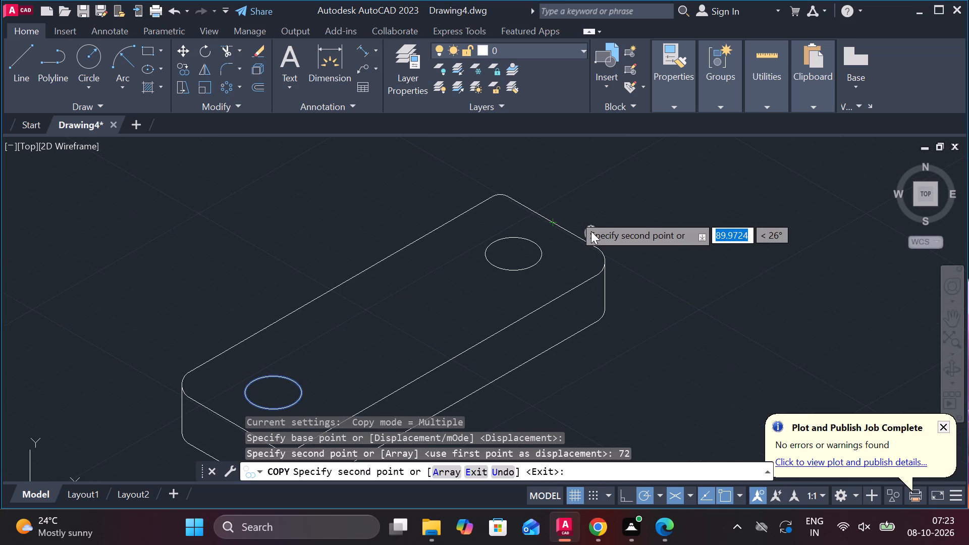
{"action": "middle_click_drag", "start_coordinate": [591, 231], "coordinate": [676, 177]}
{"action": "scroll", "coordinate": [656, 199], "scroll_direction": "down", "scroll_amount": 1}
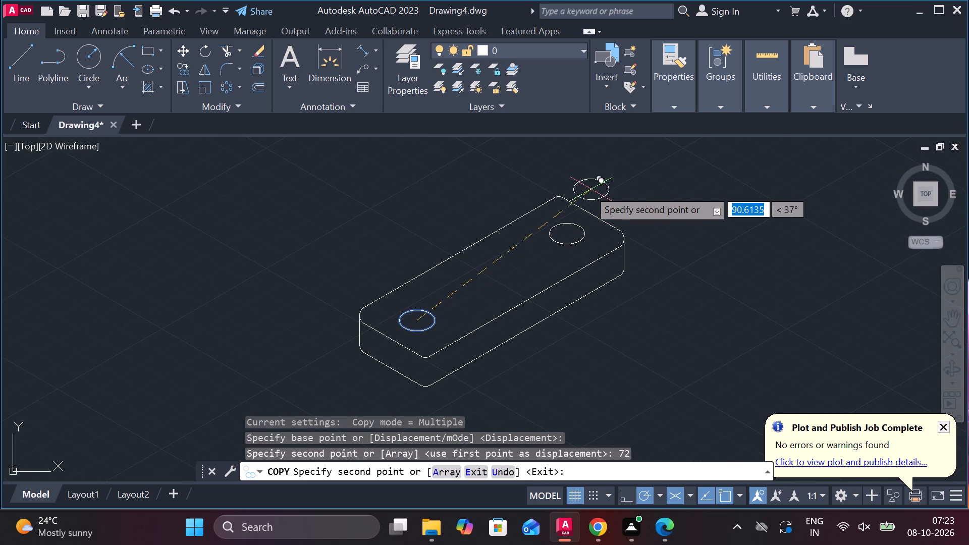
{"action": "key", "text": "Escape"}
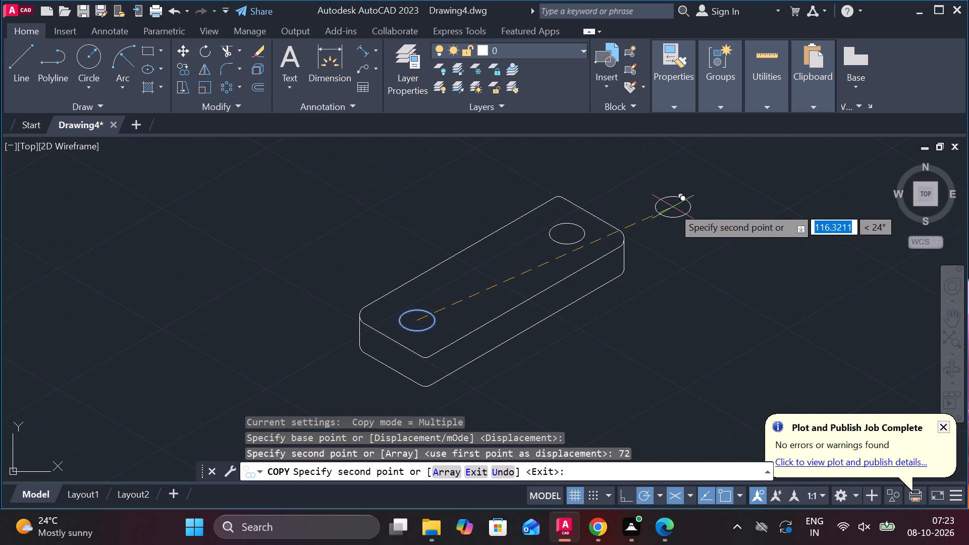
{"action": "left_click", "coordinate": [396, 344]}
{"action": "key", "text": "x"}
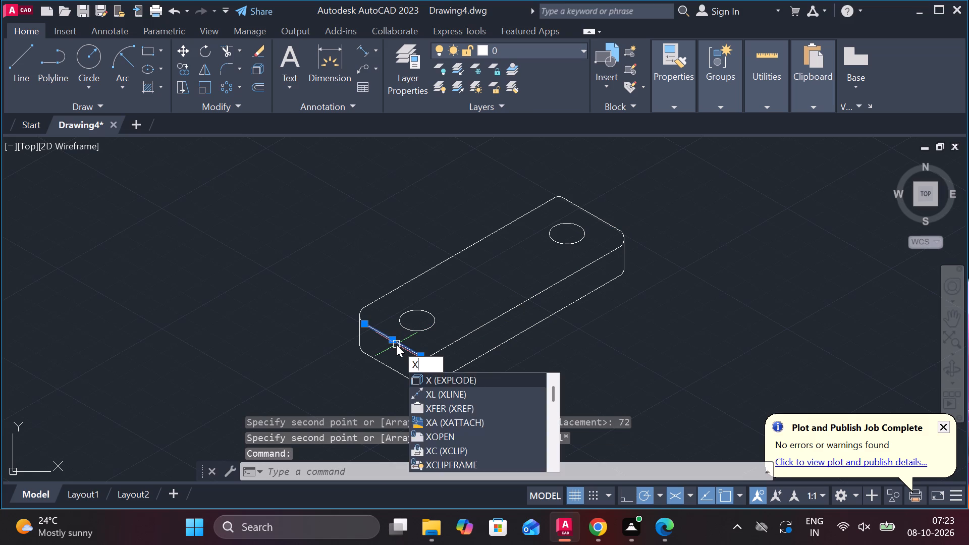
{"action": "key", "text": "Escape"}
Copy the top face's near short edge from its midpoint 30 units along the plate's length at 30°.
{"action": "left_click", "coordinate": [396, 344]}
{"action": "type", "text": "CO"}
{"action": "key", "text": "Return"}
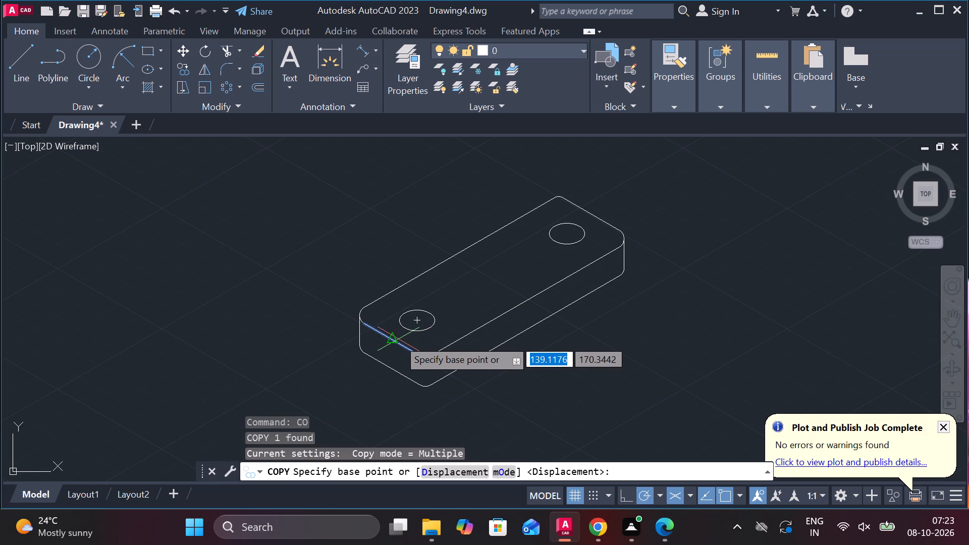
{"action": "left_click", "coordinate": [396, 339]}
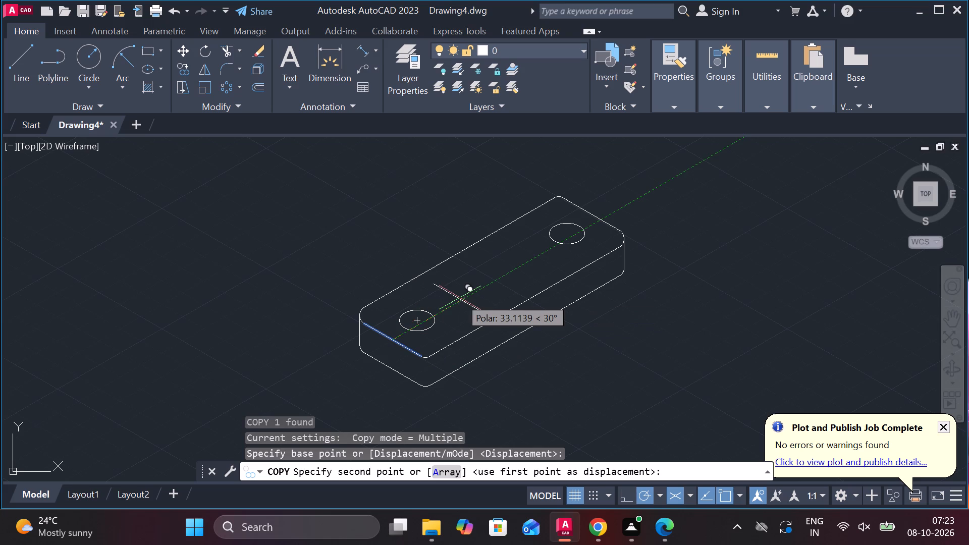
{"action": "type", "text": "30"}
{"action": "key", "text": "Return"}
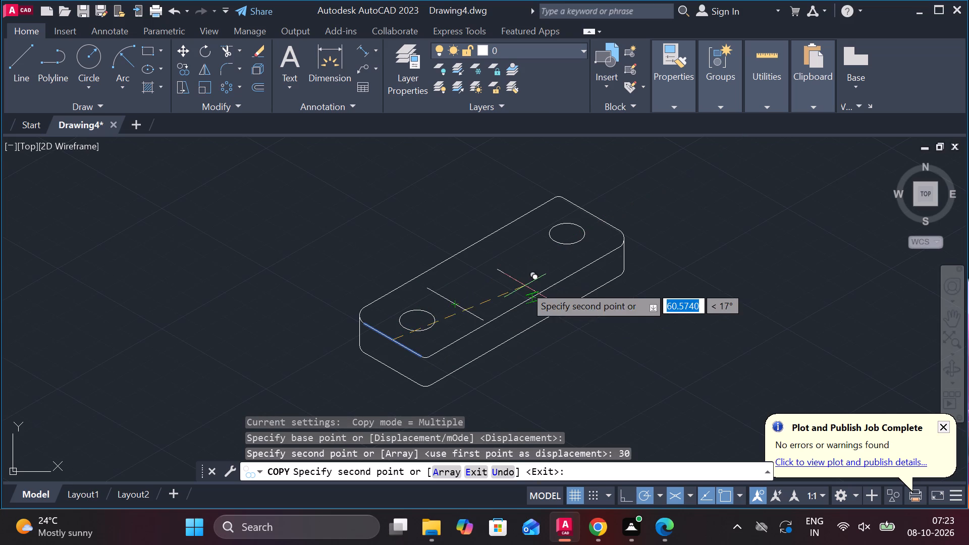
{"action": "key", "text": "Escape"}
Extend both ends of the copied short edge to the top face's two long edges.
{"action": "type", "text": "EX"}
{"action": "key", "text": "space"}
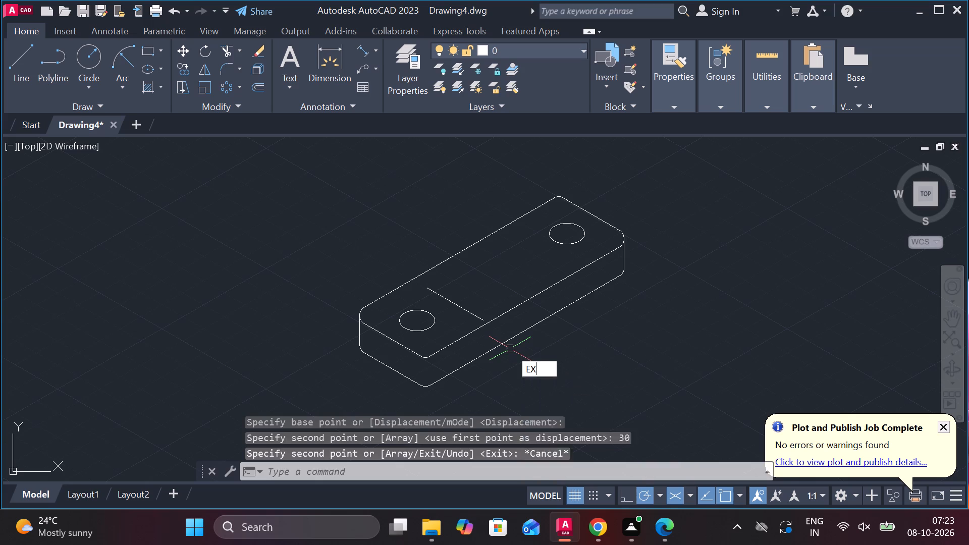
{"action": "left_click", "coordinate": [474, 311]}
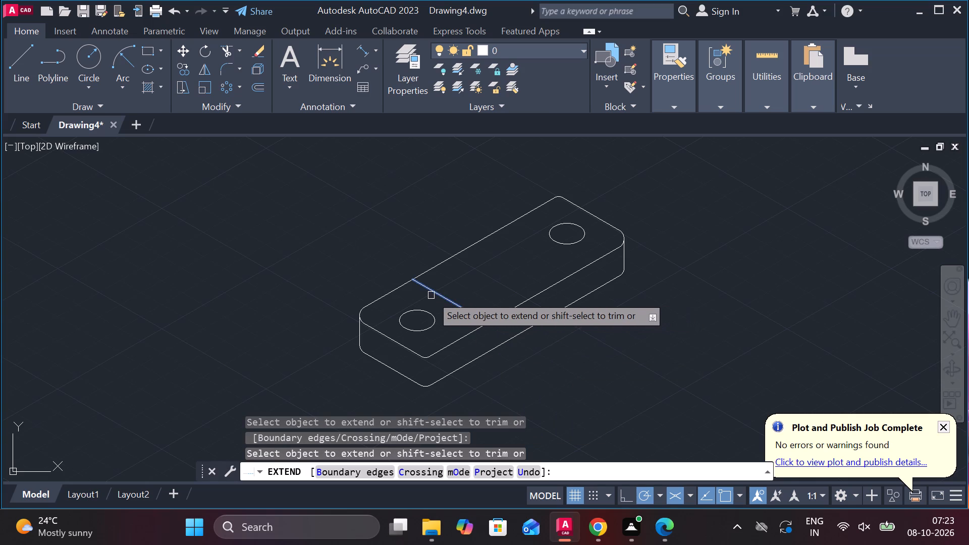
{"action": "left_click", "coordinate": [431, 295]}
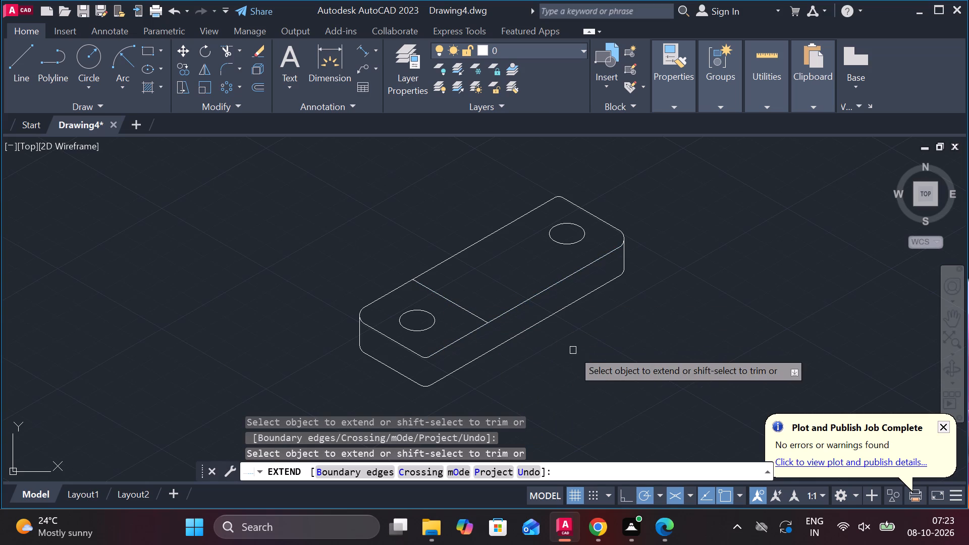
{"action": "key", "text": "Escape"}
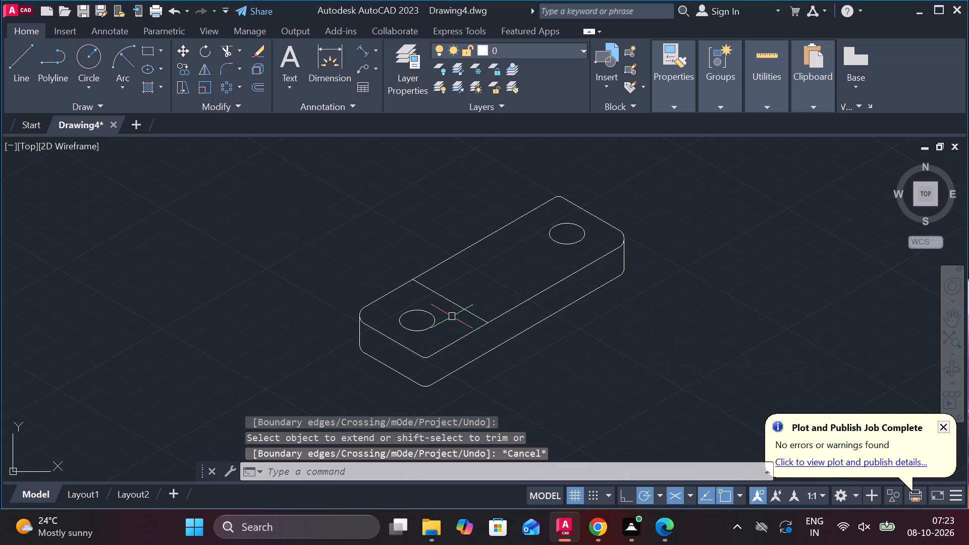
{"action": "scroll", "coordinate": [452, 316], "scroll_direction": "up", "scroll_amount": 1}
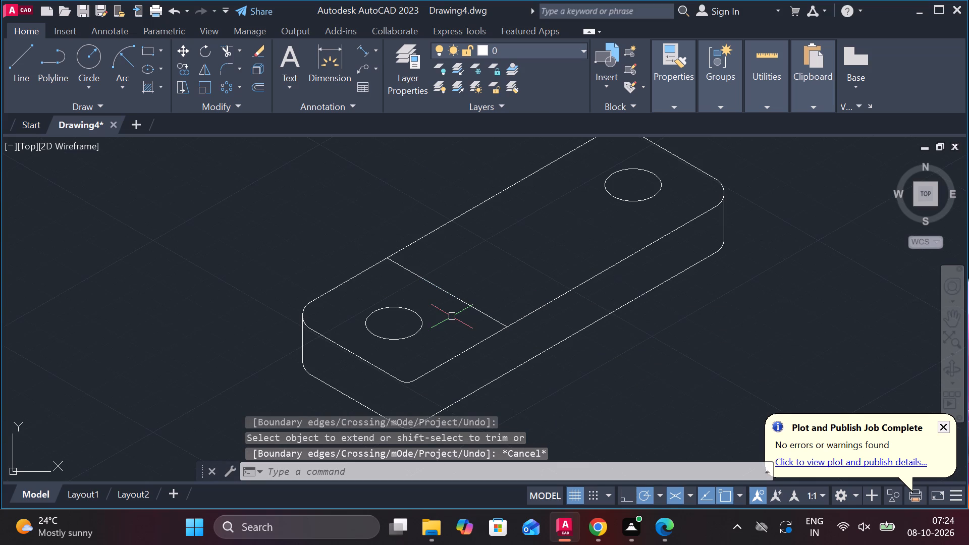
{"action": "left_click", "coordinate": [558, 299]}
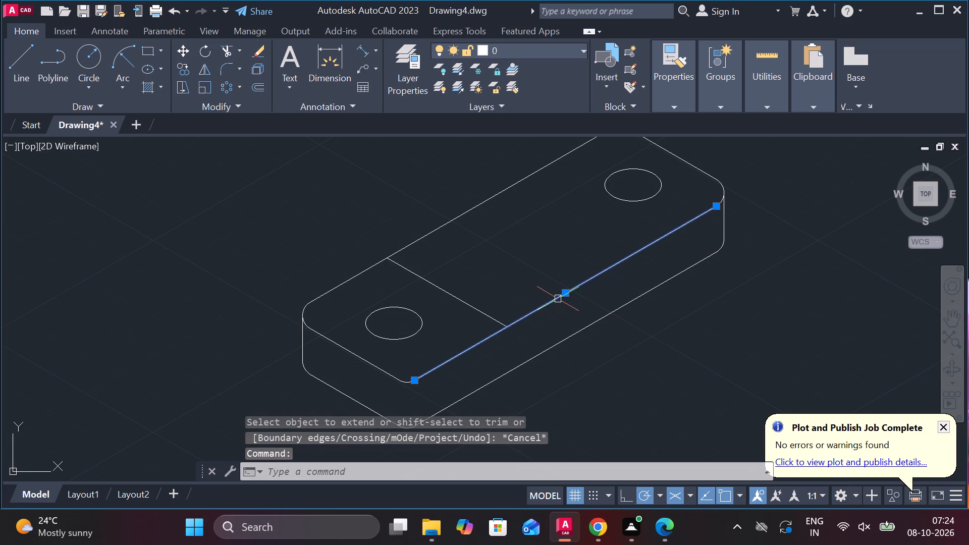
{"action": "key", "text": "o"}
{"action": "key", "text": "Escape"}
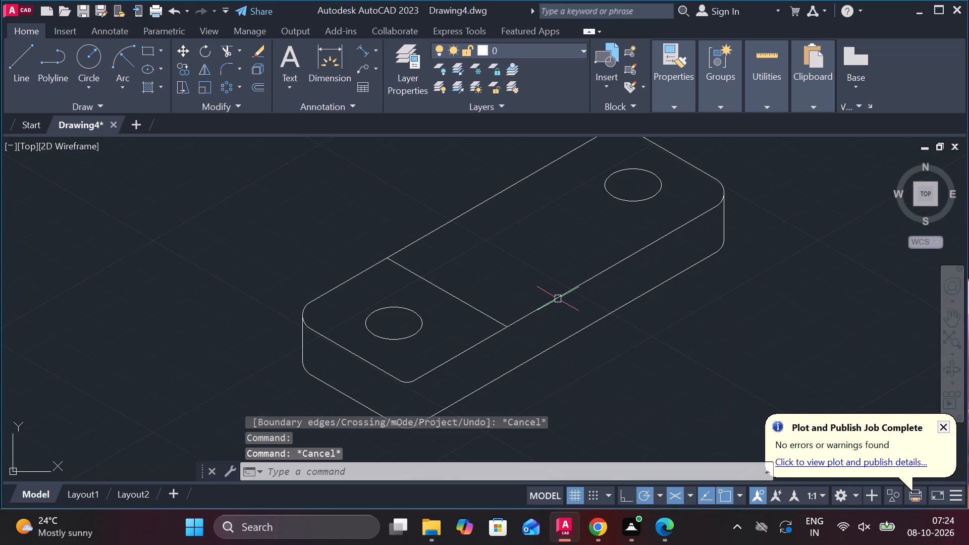
Copy the top face's front long edge from its midpoint 2 units inward across the top face at 120°.
{"action": "left_click", "coordinate": [558, 299]}
{"action": "type", "text": "CO"}
{"action": "key", "text": "Return"}
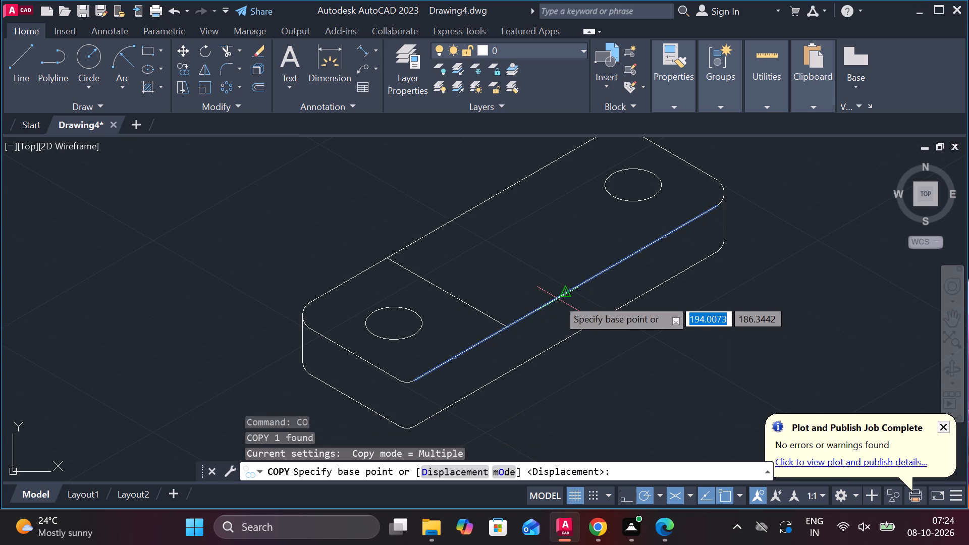
{"action": "left_click", "coordinate": [562, 292]}
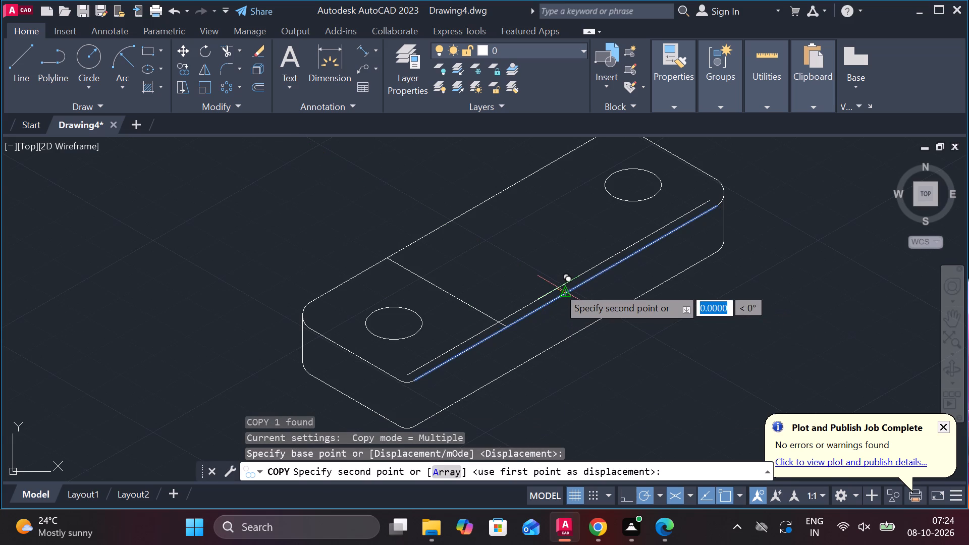
{"action": "key", "text": "2"}
{"action": "key", "text": "Return"}
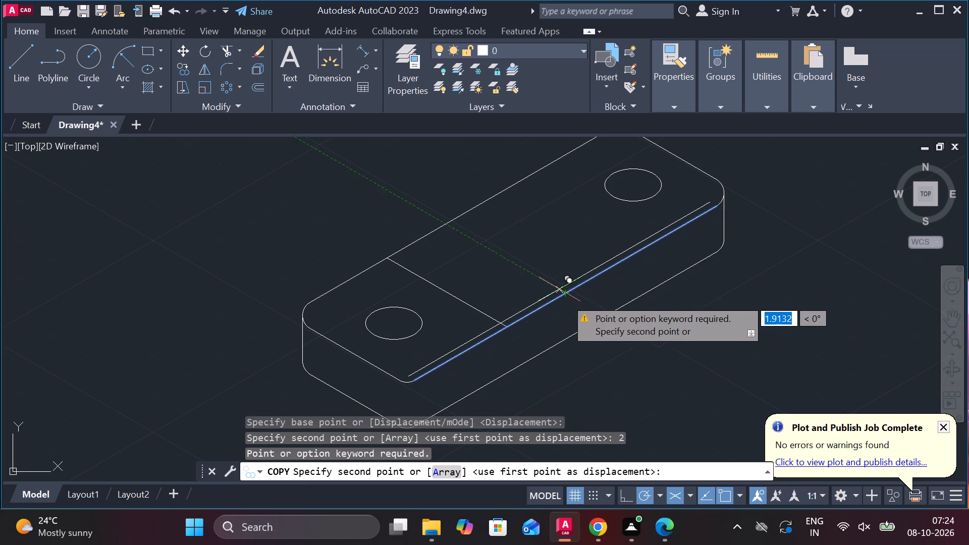
{"action": "scroll", "coordinate": [568, 300], "scroll_direction": "up", "scroll_amount": 1}
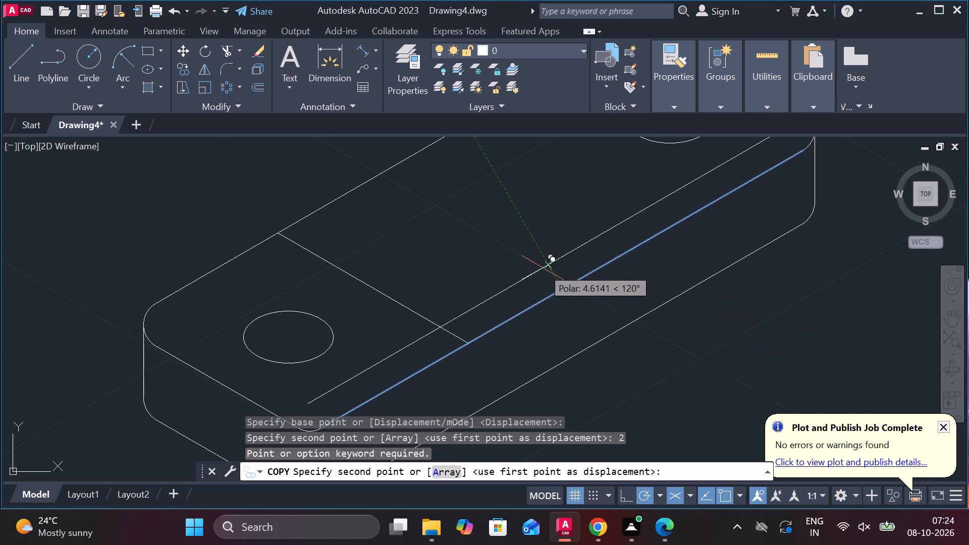
{"action": "type", "text": "2"}
{"action": "key", "text": "space"}
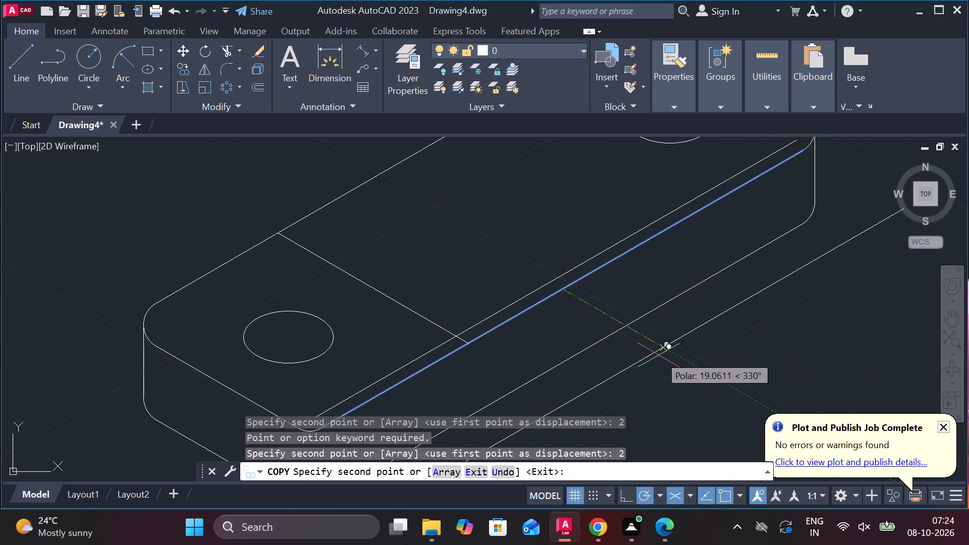
{"action": "key", "text": "Escape"}
Trim the copied inner line's near overhang beyond the cross line, and the cross line's stub between the inner line and front edge.
{"action": "scroll", "coordinate": [615, 335], "scroll_direction": "down", "scroll_amount": 1}
{"action": "scroll", "coordinate": [504, 341], "scroll_direction": "up", "scroll_amount": 2}
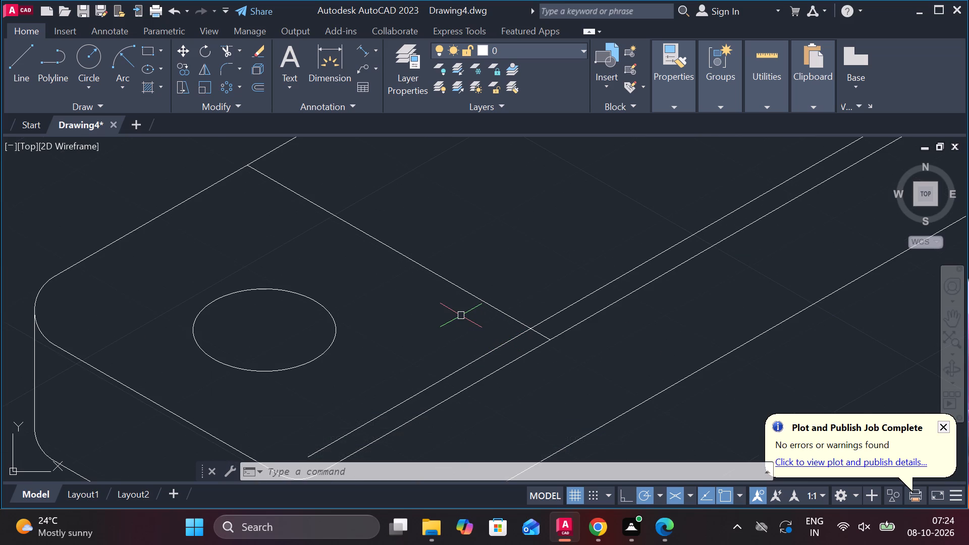
{"action": "scroll", "coordinate": [487, 315], "scroll_direction": "up", "scroll_amount": 1}
{"action": "scroll", "coordinate": [487, 315], "scroll_direction": "down", "scroll_amount": 1}
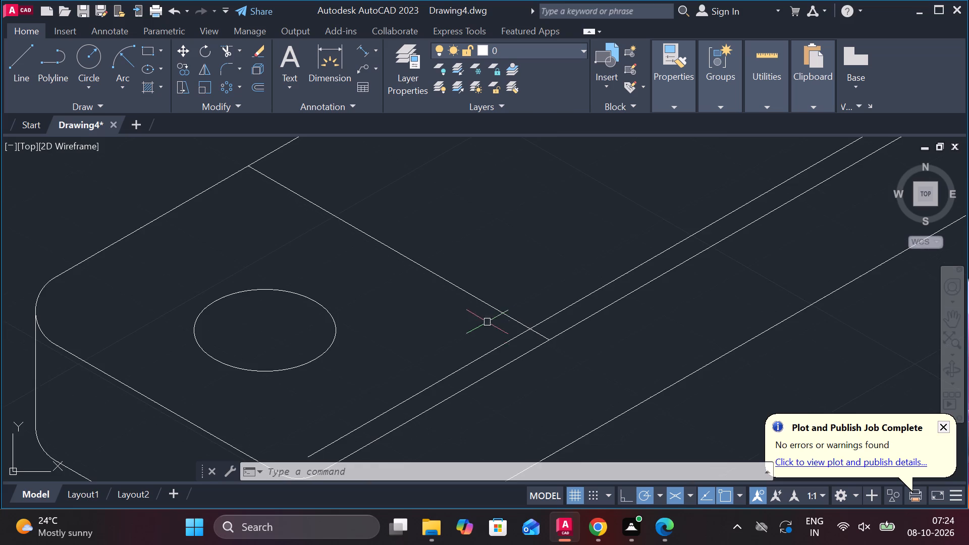
{"action": "type", "text": "TR"}
{"action": "key", "text": "space"}
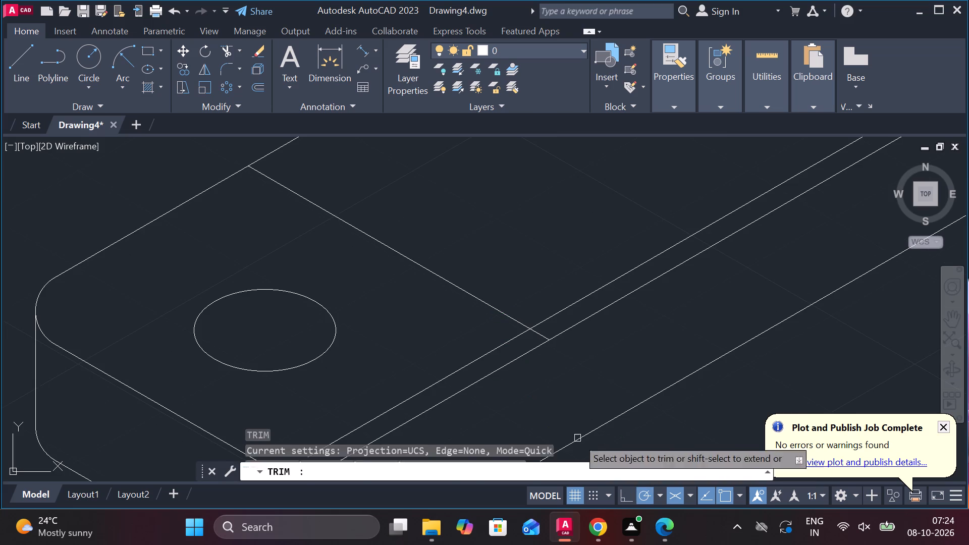
{"action": "left_click", "coordinate": [509, 340]}
{"action": "left_click", "coordinate": [543, 335]}
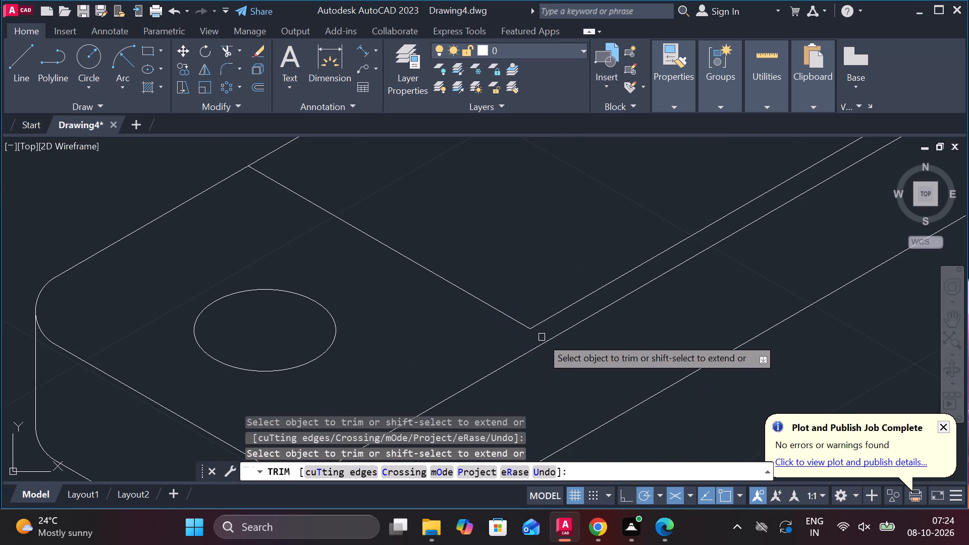
{"action": "scroll", "coordinate": [541, 340], "scroll_direction": "down", "scroll_amount": 4}
{"action": "scroll", "coordinate": [636, 346], "scroll_direction": "up", "scroll_amount": 1}
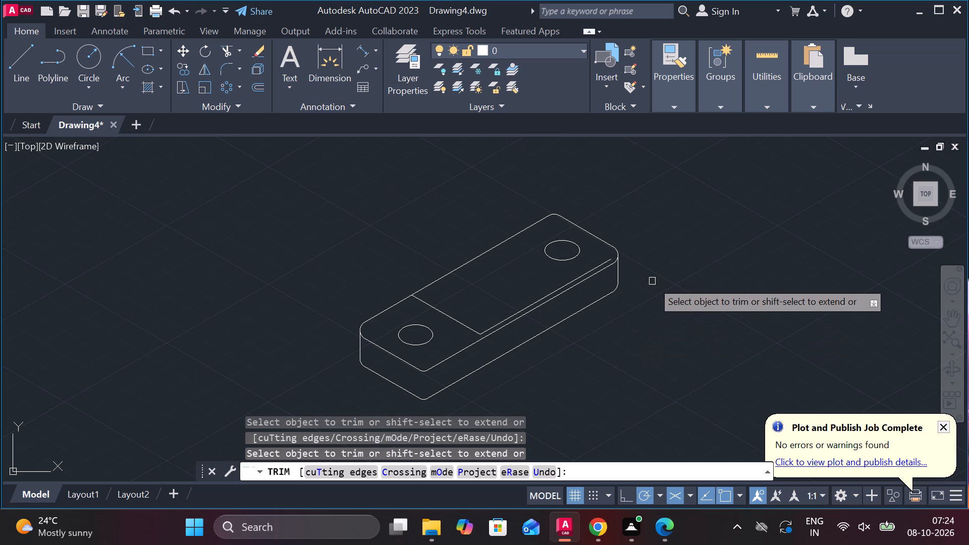
{"action": "key", "text": "Escape"}
Copy the top face's far short edge from its midpoint 30 units back along the plate's length at 210°.
{"action": "left_click", "coordinate": [585, 234]}
{"action": "type", "text": "CO"}
{"action": "key", "text": "Return"}
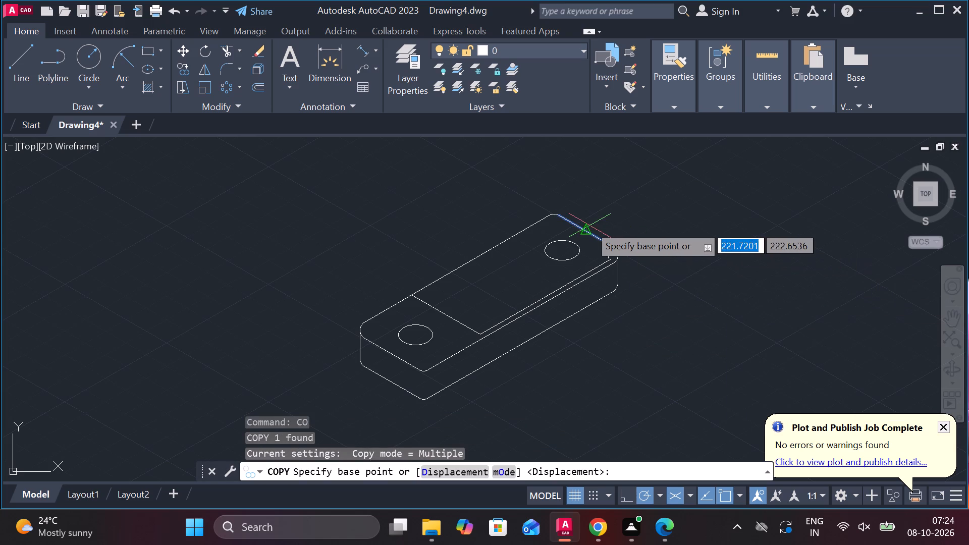
{"action": "left_click", "coordinate": [587, 232]}
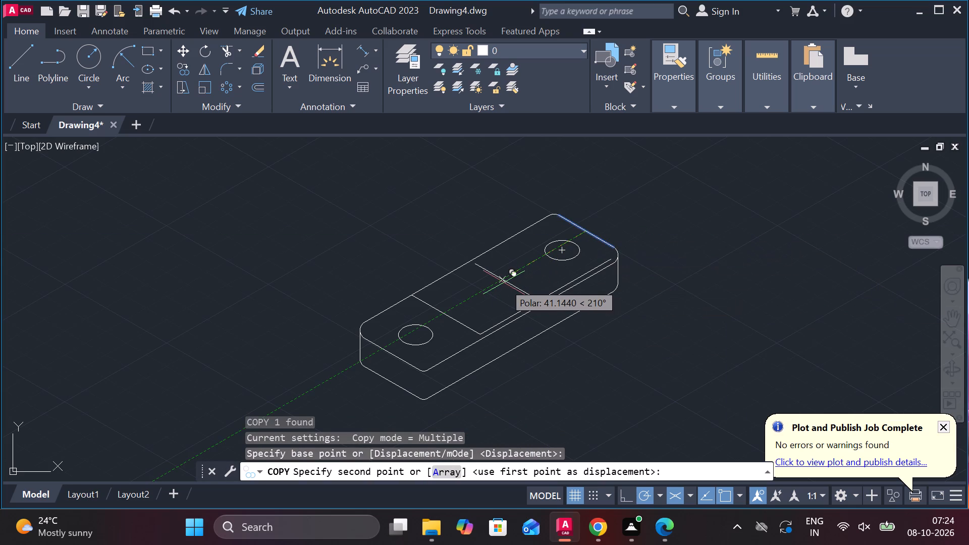
{"action": "type", "text": "30"}
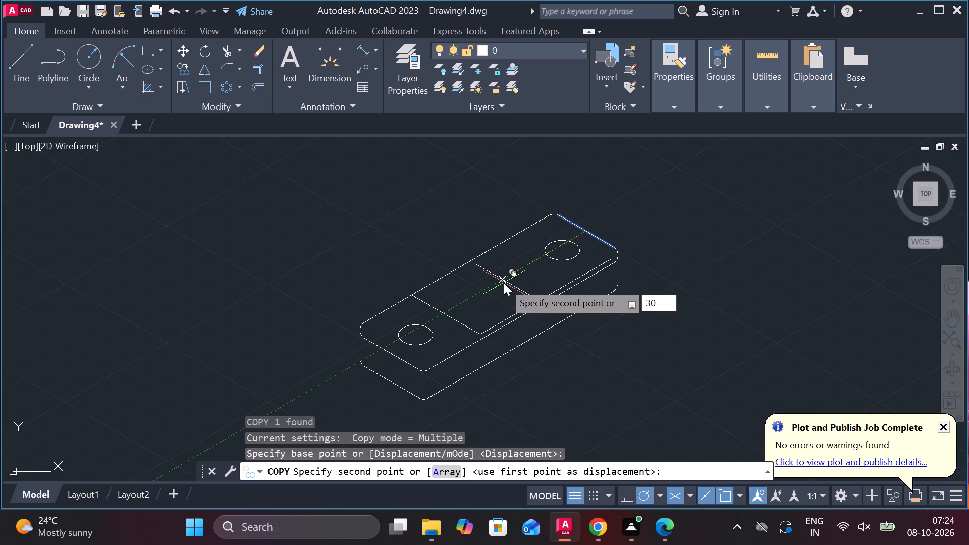
{"action": "key", "text": "Return"}
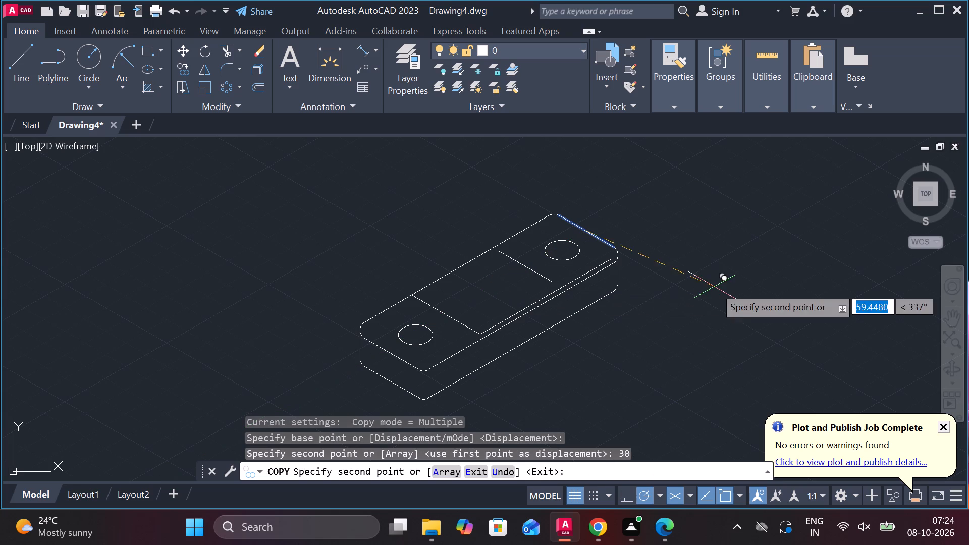
{"action": "key", "text": "Escape"}
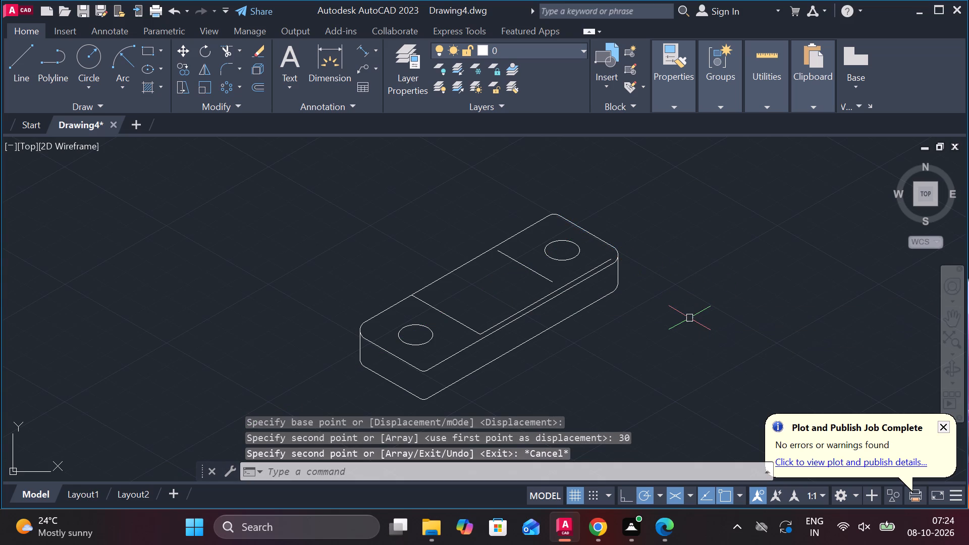
Extend both ends of the new far cross line to the inner front line and the top face's back long edge.
{"action": "type", "text": "EX"}
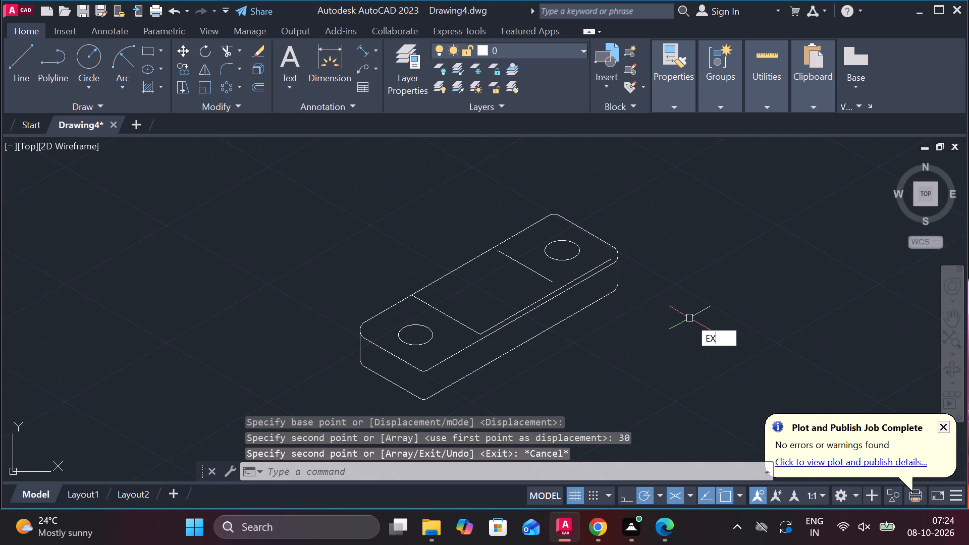
{"action": "key", "text": "space"}
{"action": "left_click", "coordinate": [541, 276]}
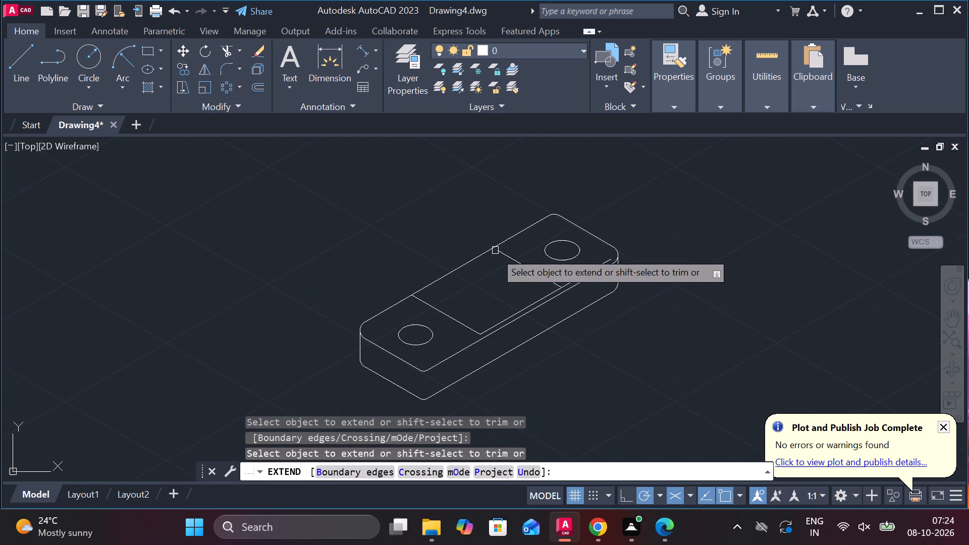
{"action": "left_click", "coordinate": [505, 253]}
{"action": "key", "text": "Escape"}
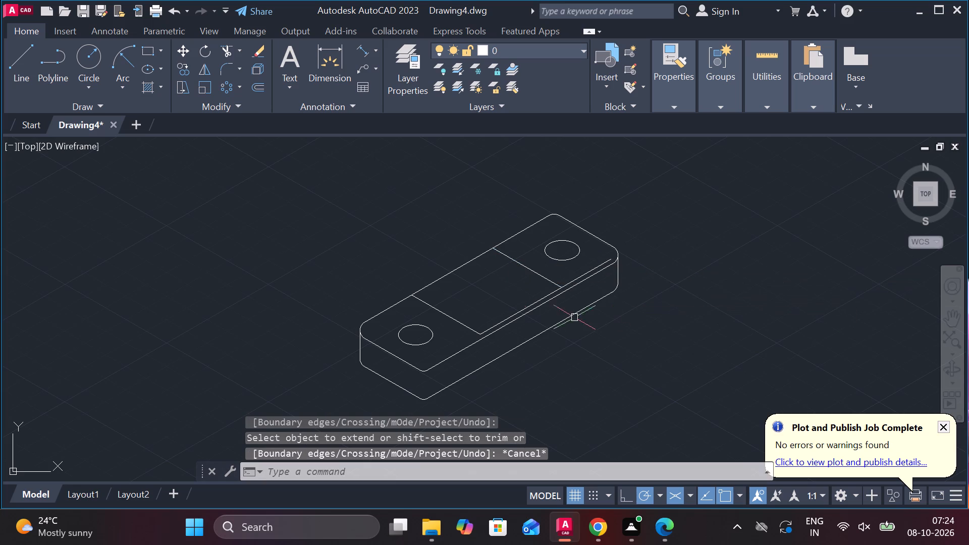
Trim the inner front line's overhang beyond the far cross line.
{"action": "scroll", "coordinate": [535, 317], "scroll_direction": "up", "scroll_amount": 1}
{"action": "type", "text": "TR"}
{"action": "key", "text": "space"}
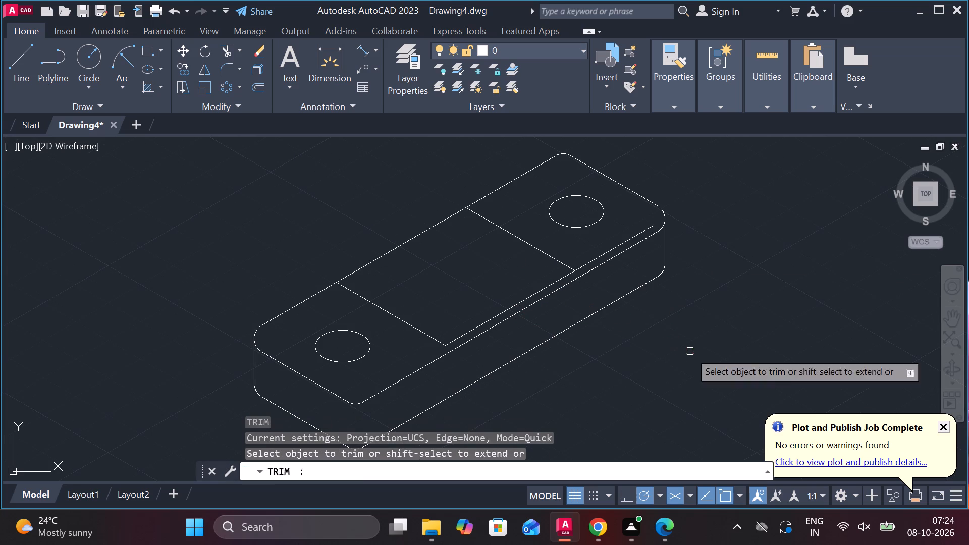
{"action": "left_click", "coordinate": [591, 260]}
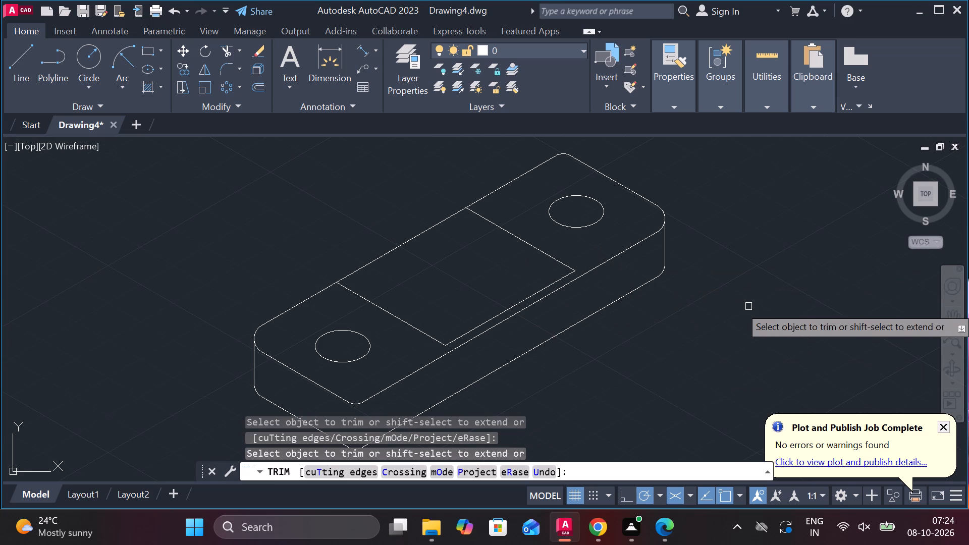
{"action": "key", "text": "Escape"}
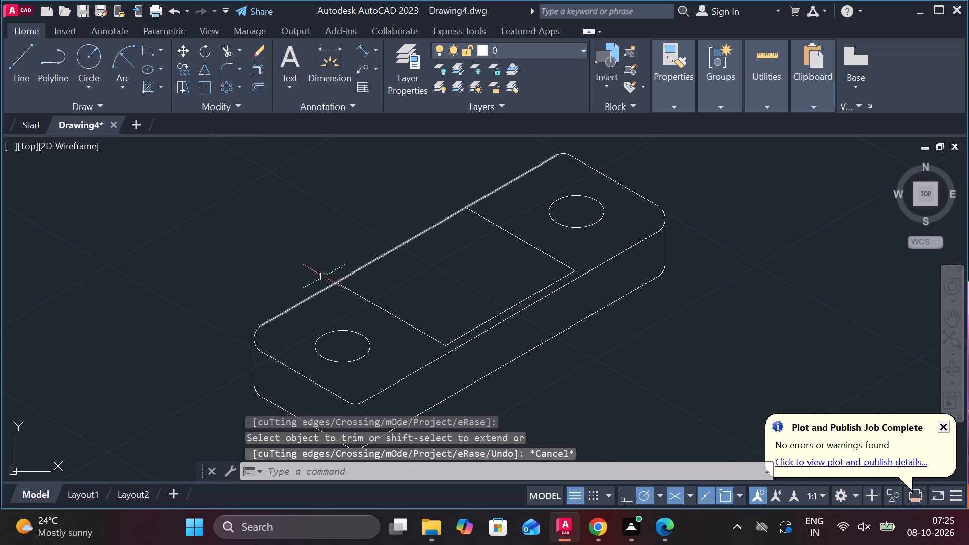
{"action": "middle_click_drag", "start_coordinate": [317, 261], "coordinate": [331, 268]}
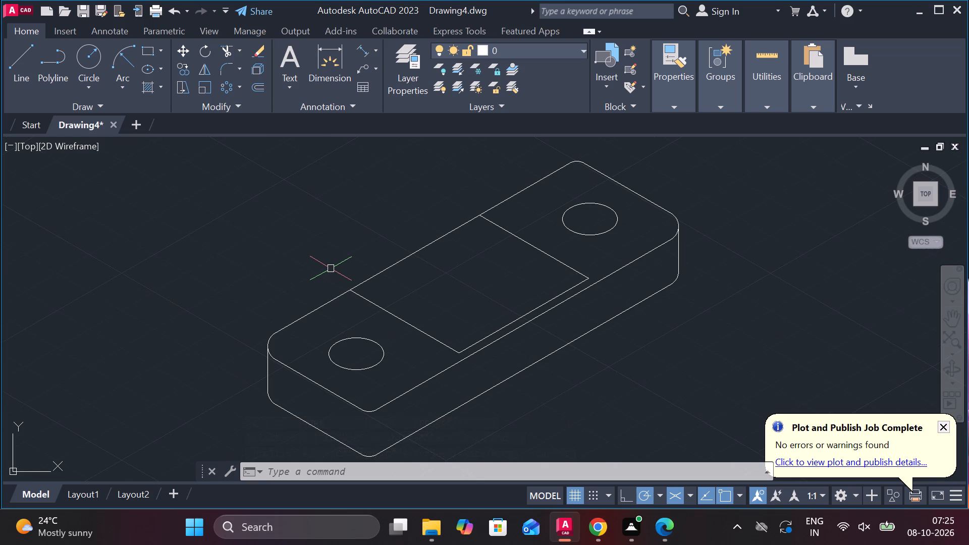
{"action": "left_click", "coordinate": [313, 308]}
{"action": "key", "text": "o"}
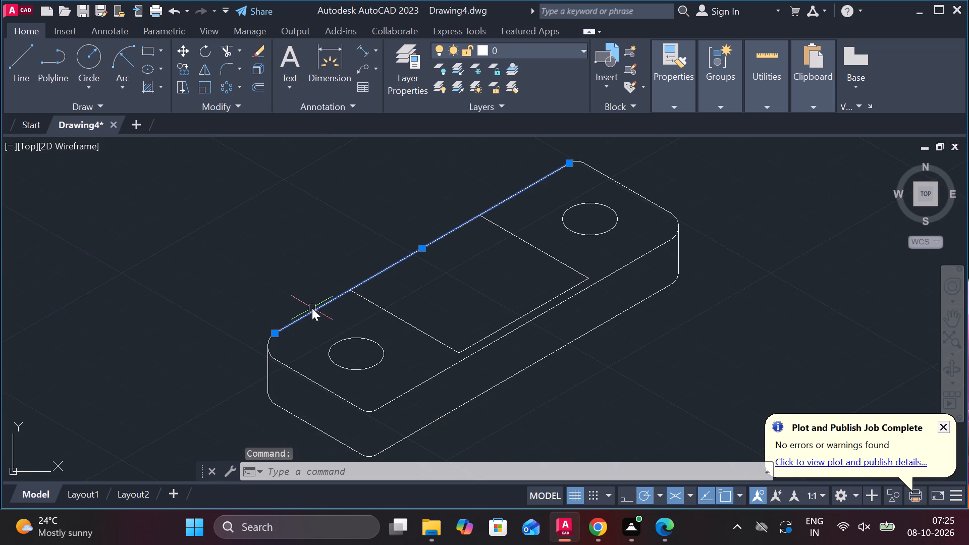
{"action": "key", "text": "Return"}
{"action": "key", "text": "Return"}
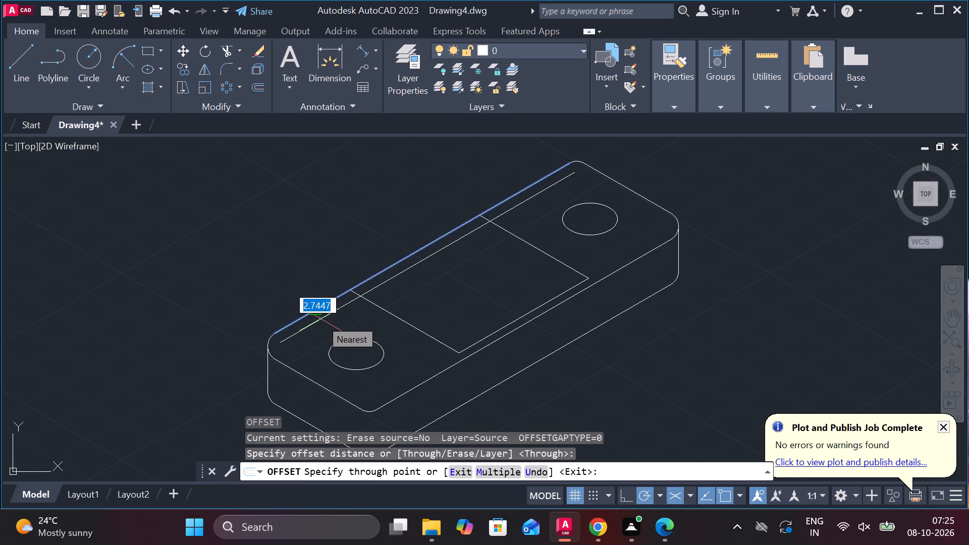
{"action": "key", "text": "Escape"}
Copy the top face's back long edge from its midpoint 2 units inward across the top face at 330°.
{"action": "left_click", "coordinate": [324, 308]}
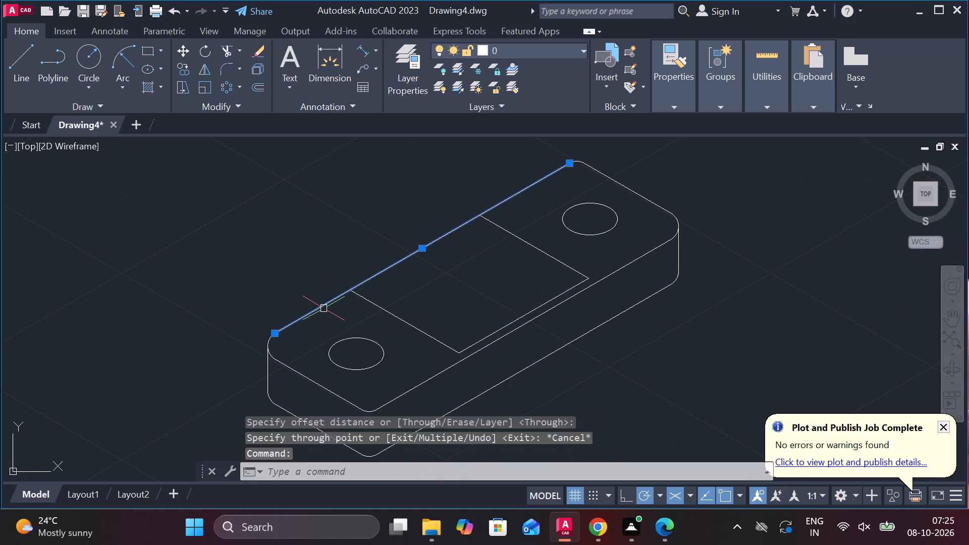
{"action": "type", "text": "CO"}
{"action": "key", "text": "Return"}
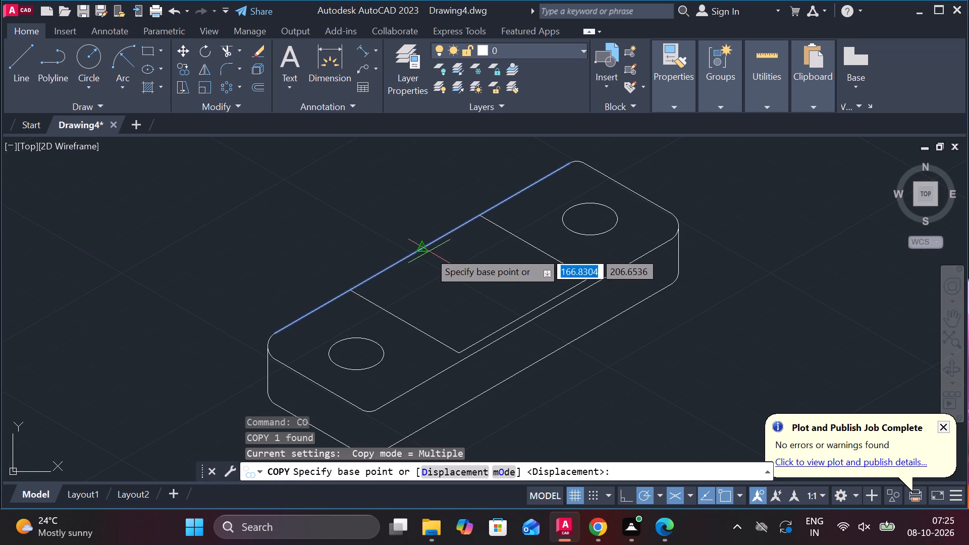
{"action": "left_click", "coordinate": [422, 246]}
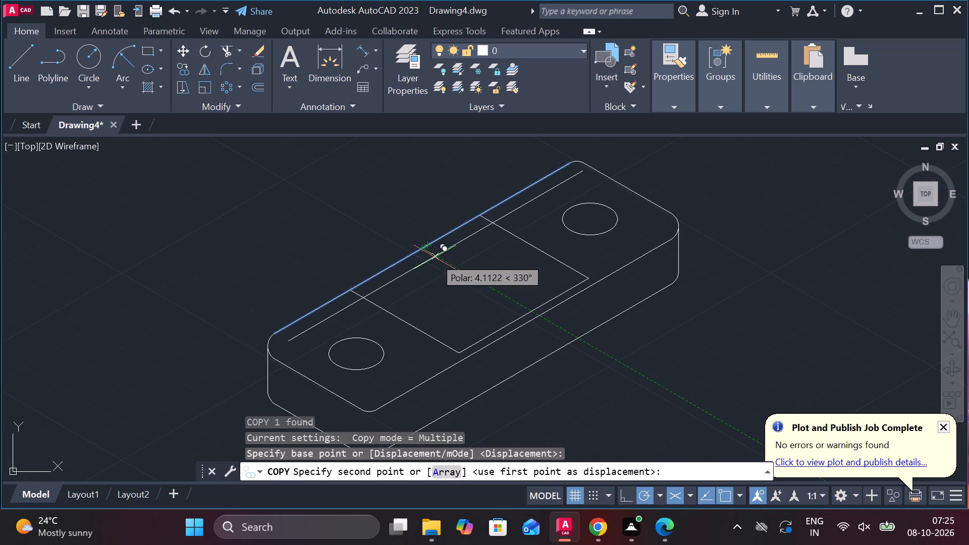
{"action": "type", "text": "2"}
{"action": "key", "text": "space"}
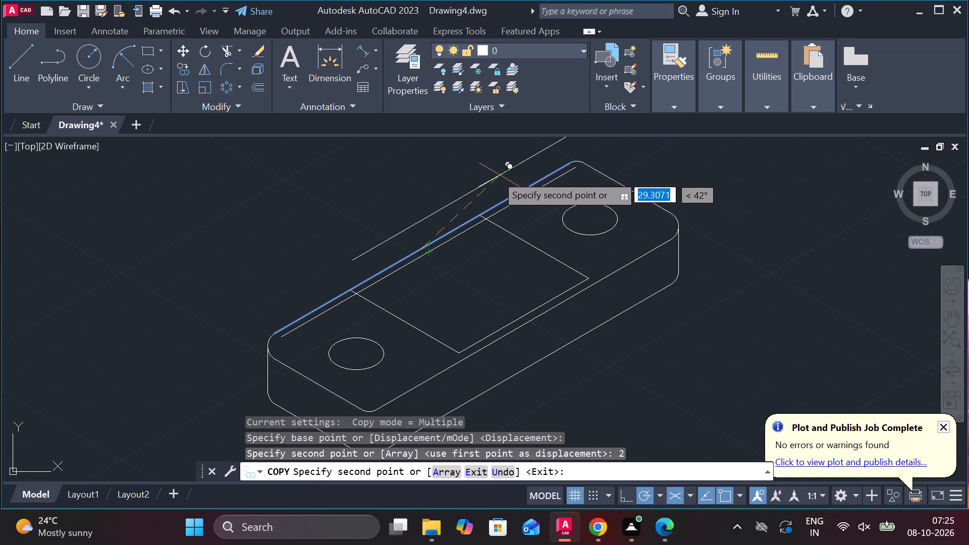
{"action": "key", "text": "Escape"}
Trim the overhangs of the inner back line and both cross lines to close the inset rectangle on the top face.
{"action": "type", "text": "TR"}
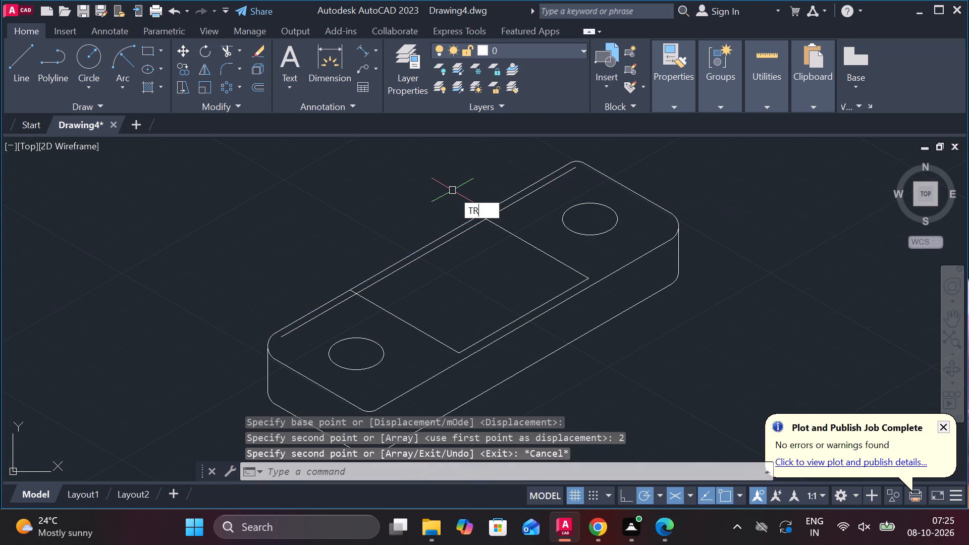
{"action": "key", "text": "space"}
{"action": "left_click", "coordinate": [334, 304]}
{"action": "scroll", "coordinate": [337, 298], "scroll_direction": "up", "scroll_amount": 3}
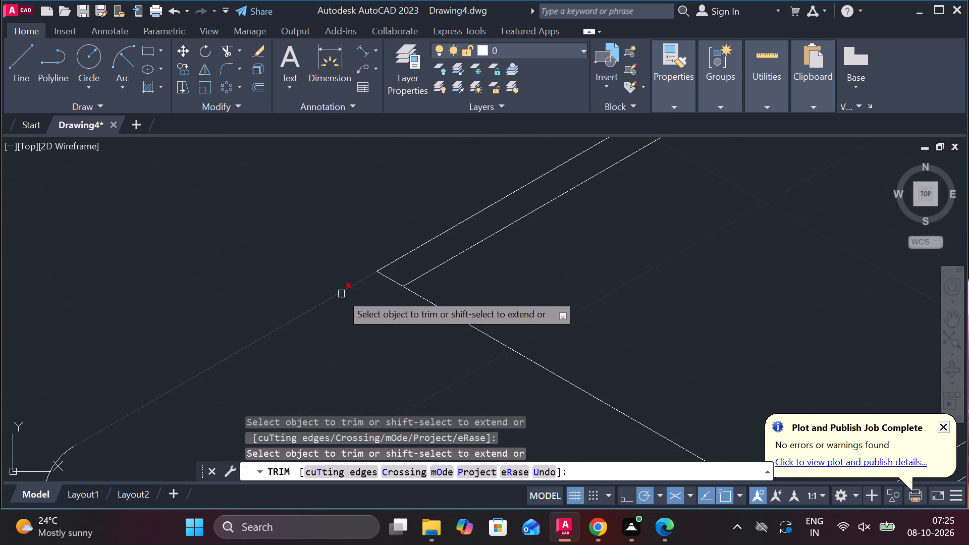
{"action": "left_click", "coordinate": [388, 277]}
{"action": "scroll", "coordinate": [384, 281], "scroll_direction": "down", "scroll_amount": 3}
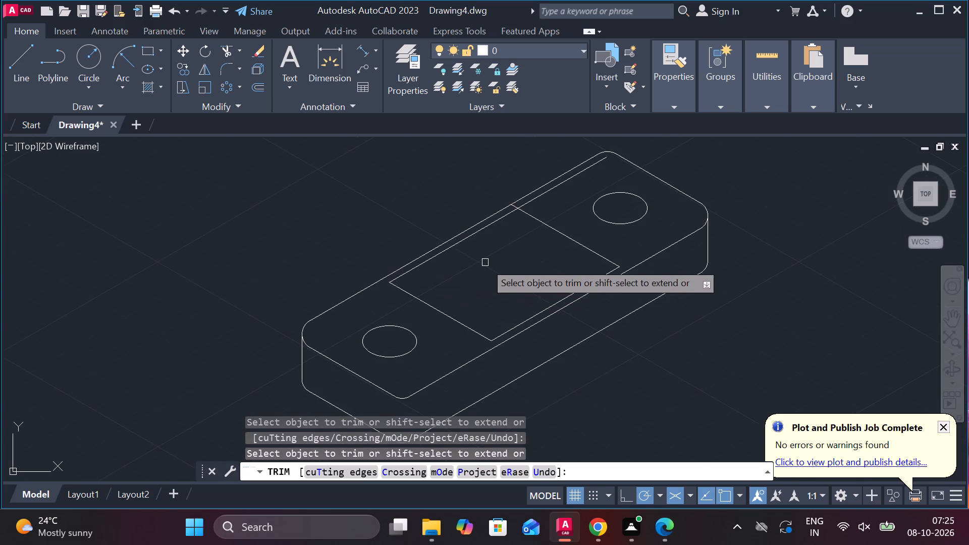
{"action": "middle_click_drag", "start_coordinate": [485, 262], "coordinate": [439, 297]}
{"action": "scroll", "coordinate": [458, 246], "scroll_direction": "up", "scroll_amount": 2}
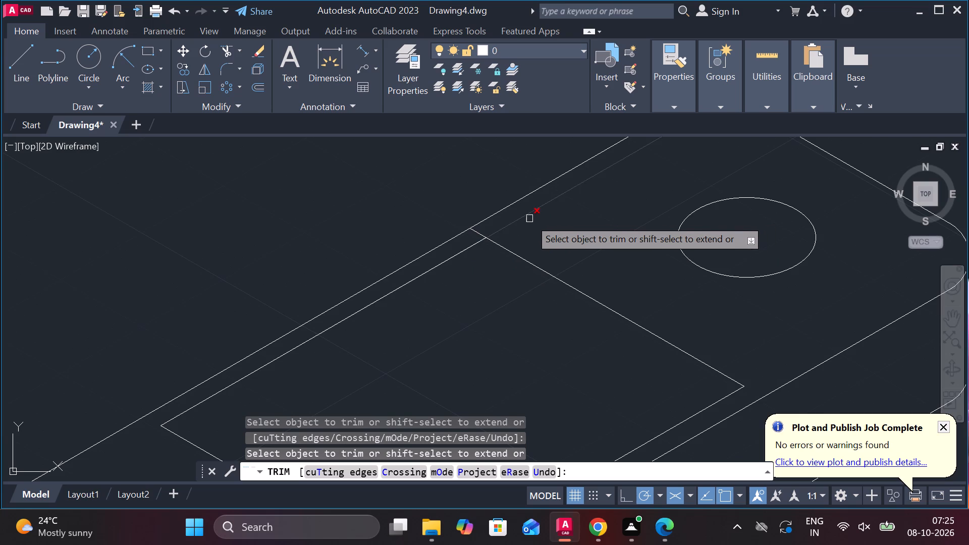
{"action": "left_click", "coordinate": [520, 222]}
{"action": "left_click", "coordinate": [475, 233]}
{"action": "scroll", "coordinate": [475, 233], "scroll_direction": "down", "scroll_amount": 3}
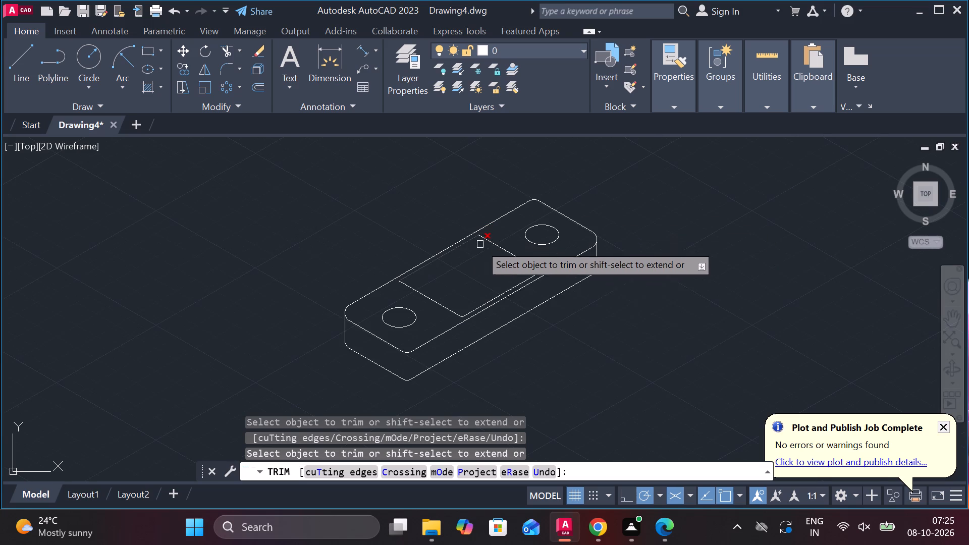
{"action": "scroll", "coordinate": [536, 333], "scroll_direction": "up", "scroll_amount": 2}
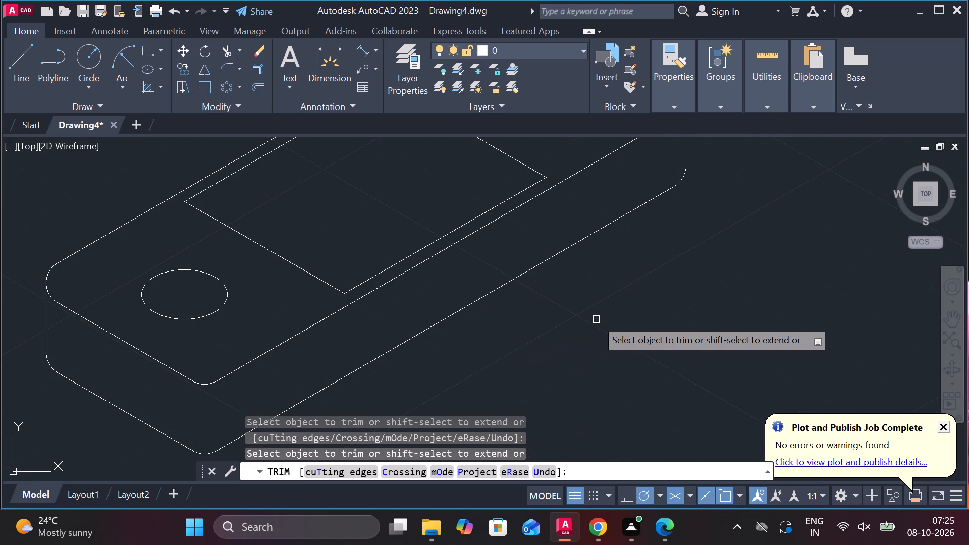
{"action": "middle_click_drag", "start_coordinate": [553, 304], "coordinate": [625, 399]}
{"action": "key", "text": "Escape"}
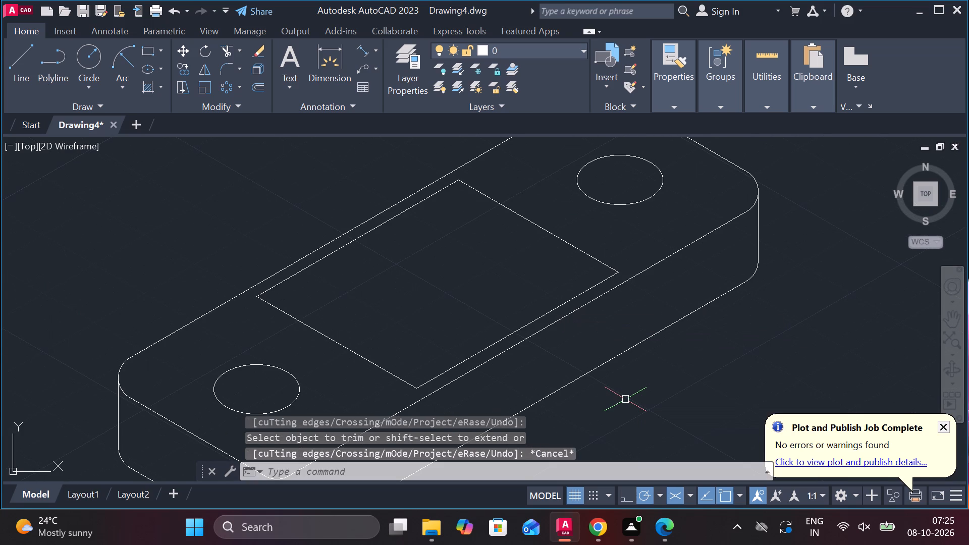
Draw a 36-unit vertical line upward from the inset rectangle's near back corner.
{"action": "left_click", "coordinate": [11, 57]}
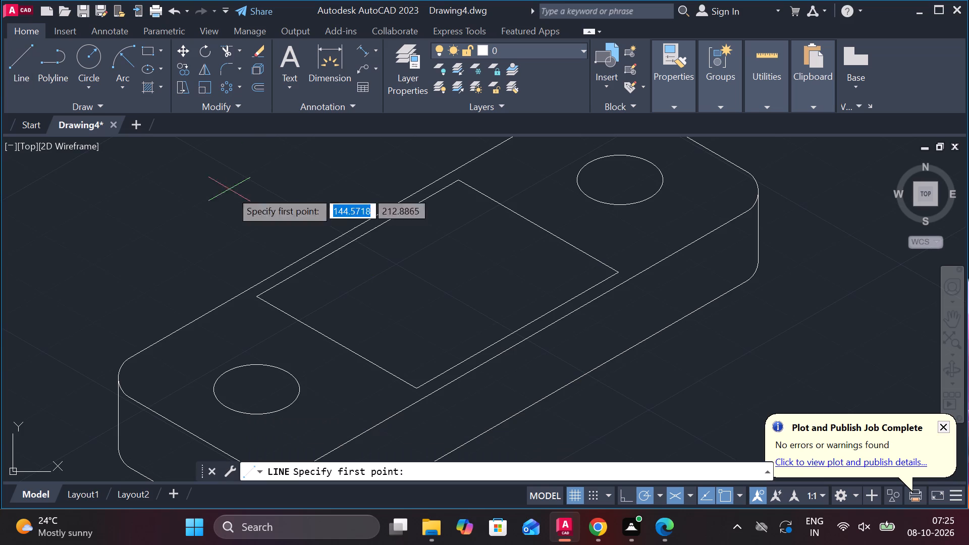
{"action": "left_click", "coordinate": [258, 296]}
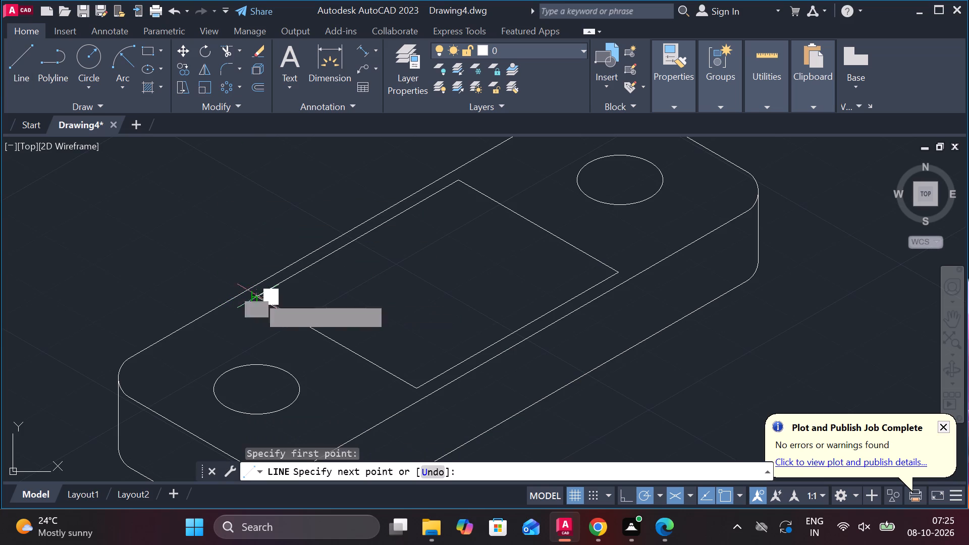
{"action": "middle_click_drag", "start_coordinate": [247, 132], "coordinate": [299, 269]}
{"action": "scroll", "coordinate": [271, 220], "scroll_direction": "down", "scroll_amount": 2}
{"action": "middle_click_drag", "start_coordinate": [269, 216], "coordinate": [335, 288]}
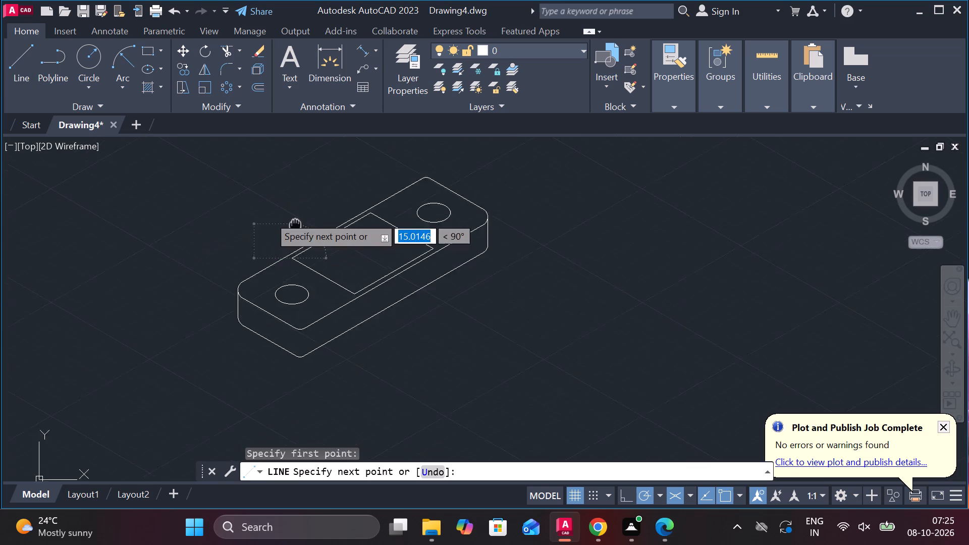
{"action": "middle_click_drag", "start_coordinate": [335, 288], "coordinate": [363, 329]}
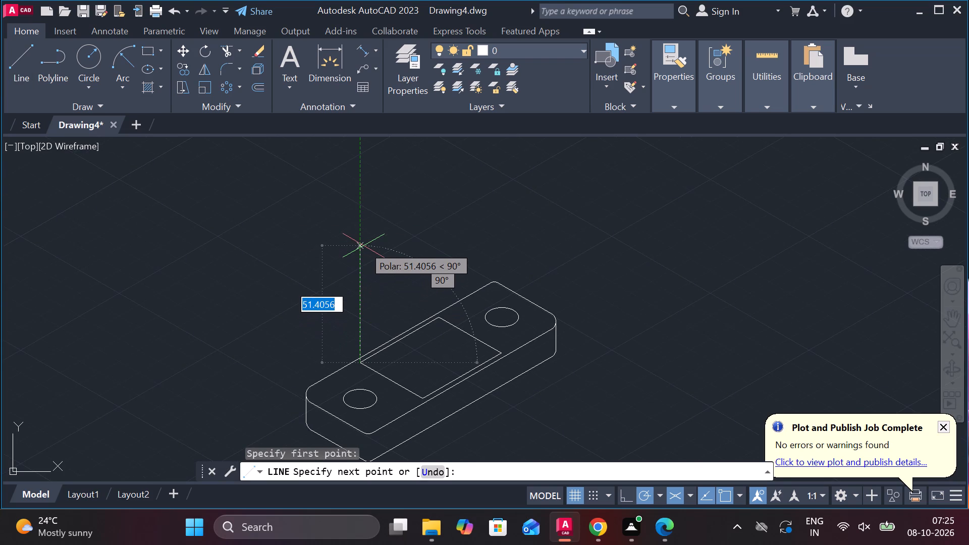
{"action": "type", "text": "36"}
{"action": "key", "text": "Return"}
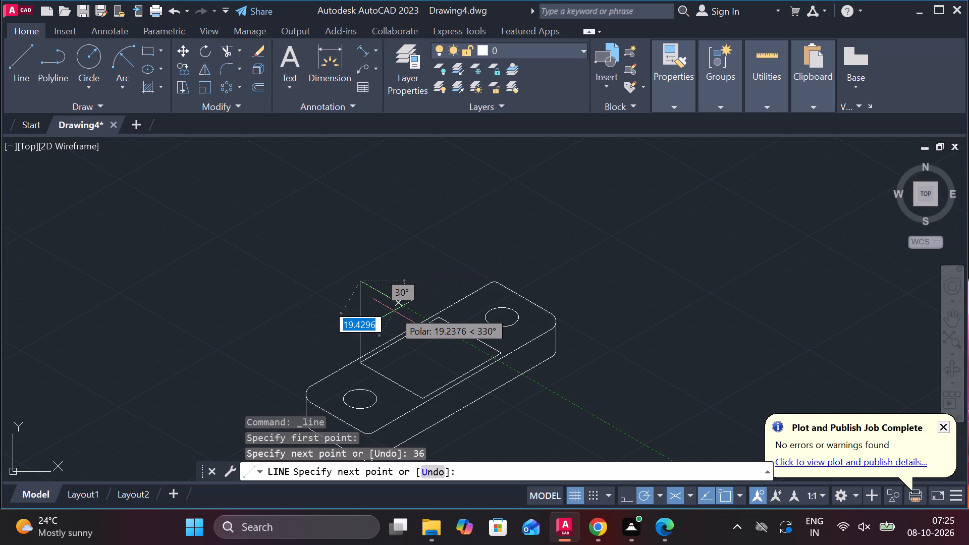
Continue from the vertical line's top with a closed isometric rectangle: 8 units at 330°, 12 at 30°, 8 at 150° and 12 at 210°.
{"action": "key", "text": "8"}
{"action": "key", "text": "space"}
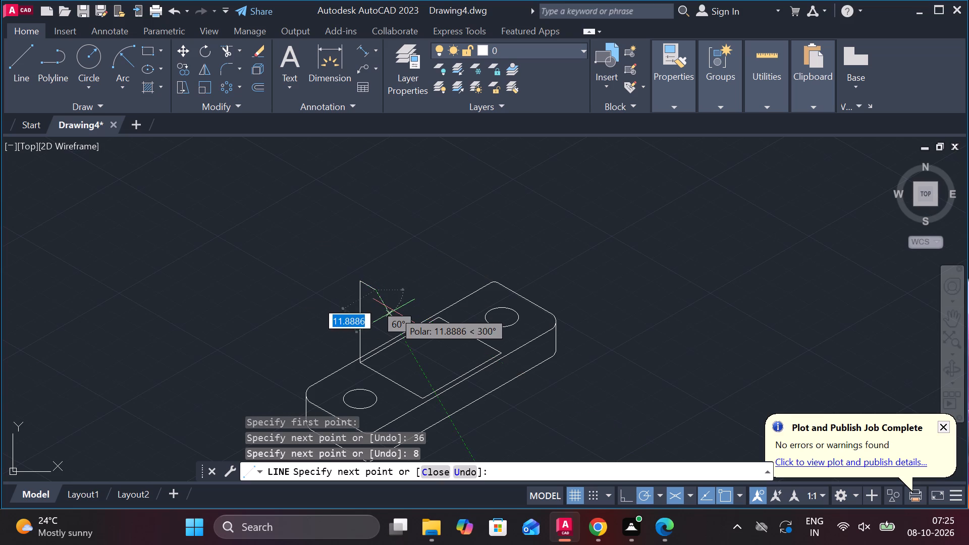
{"action": "scroll", "coordinate": [409, 290], "scroll_direction": "up", "scroll_amount": 2}
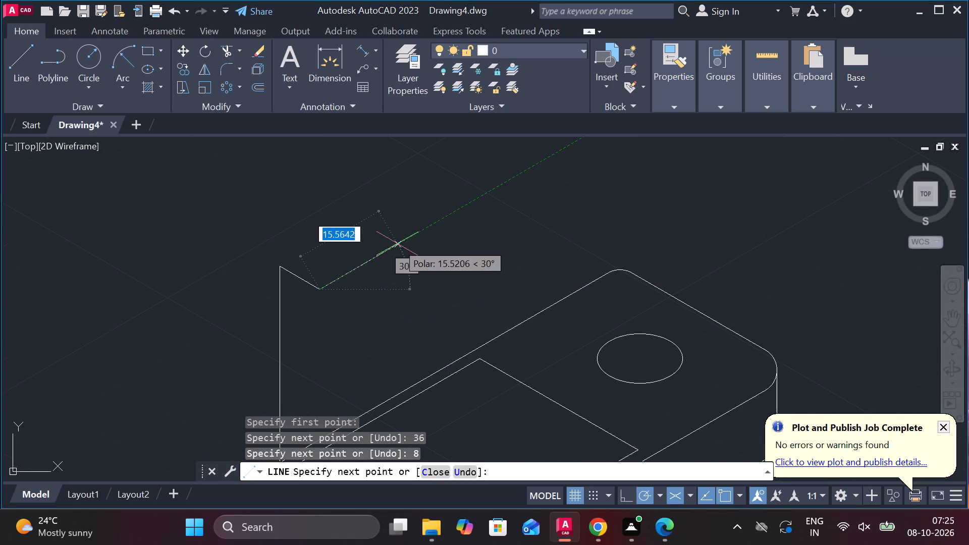
{"action": "key", "text": "1"}
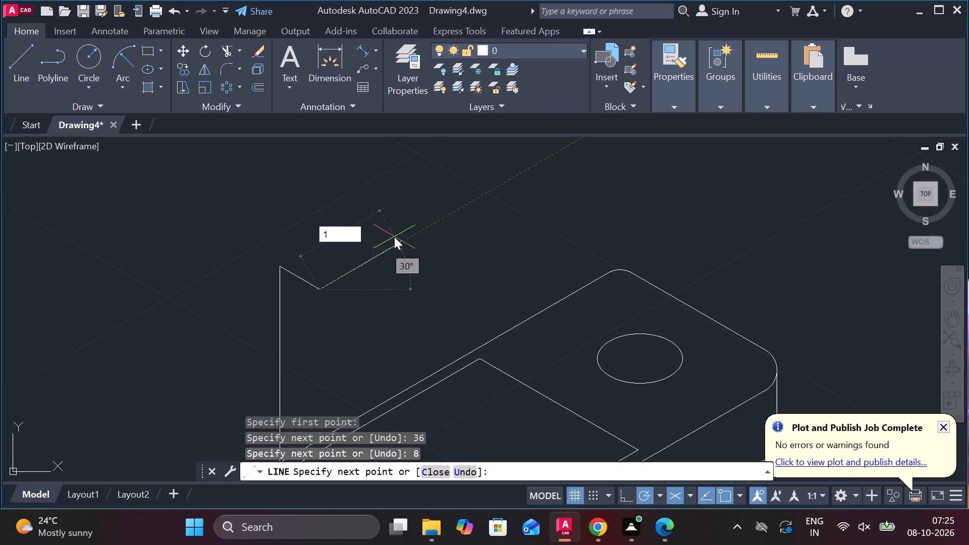
{"action": "type", "text": "2"}
{"action": "key", "text": "space"}
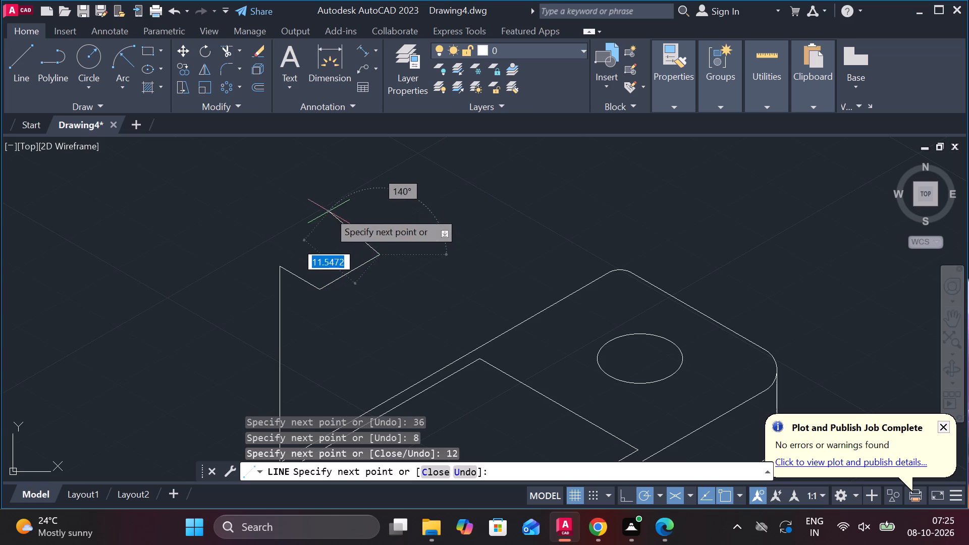
{"action": "type", "text": "8"}
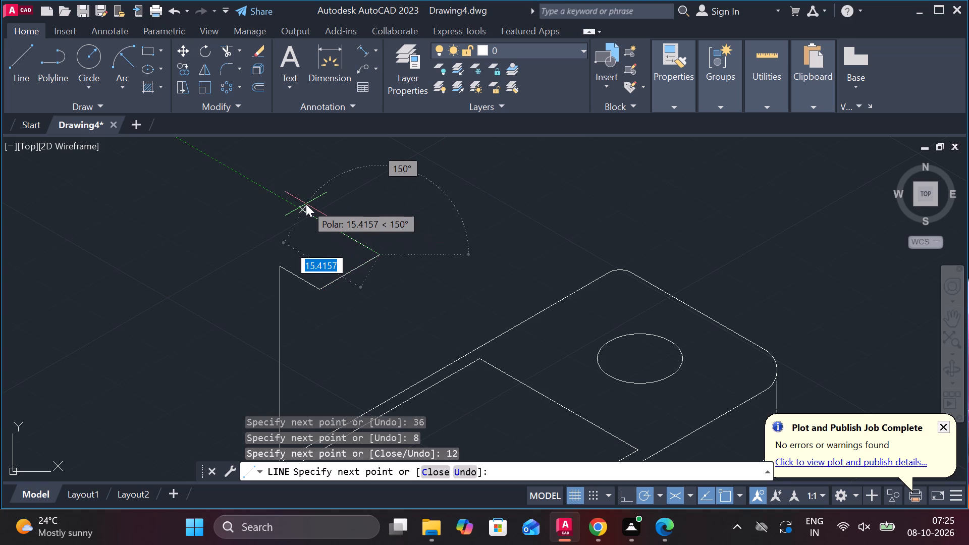
{"action": "key", "text": "space"}
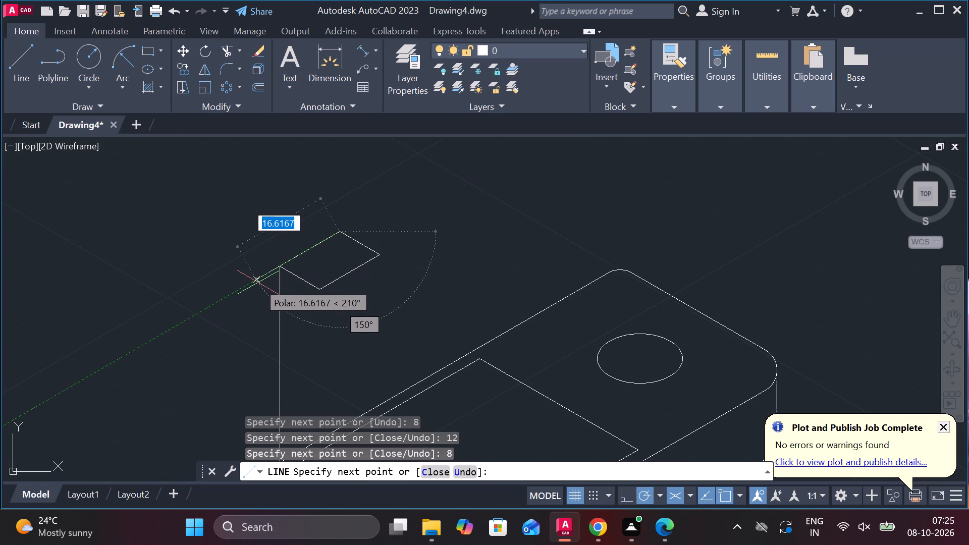
{"action": "key", "text": "1"}
{"action": "key", "text": "2"}
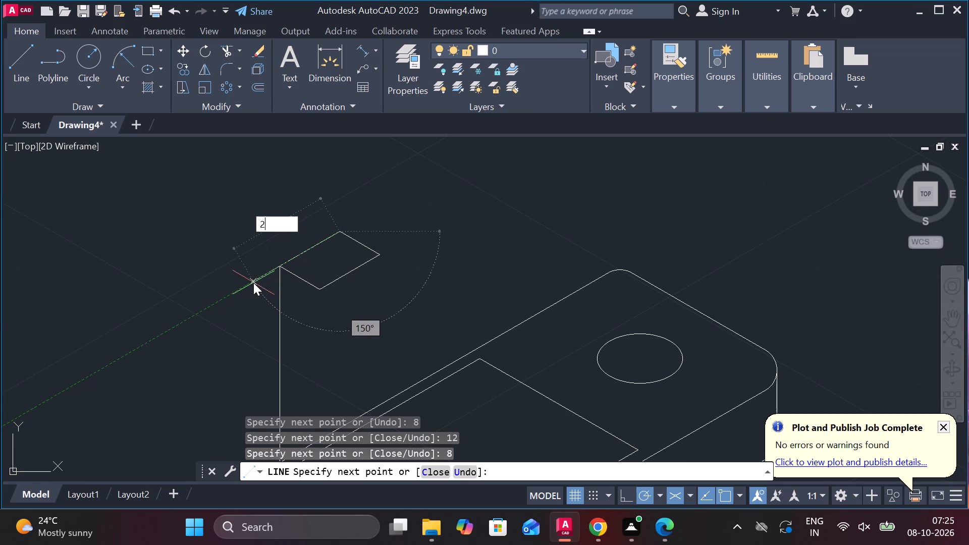
{"action": "key", "text": "BackSpace"}
{"action": "type", "text": "12"}
{"action": "key", "text": "Return"}
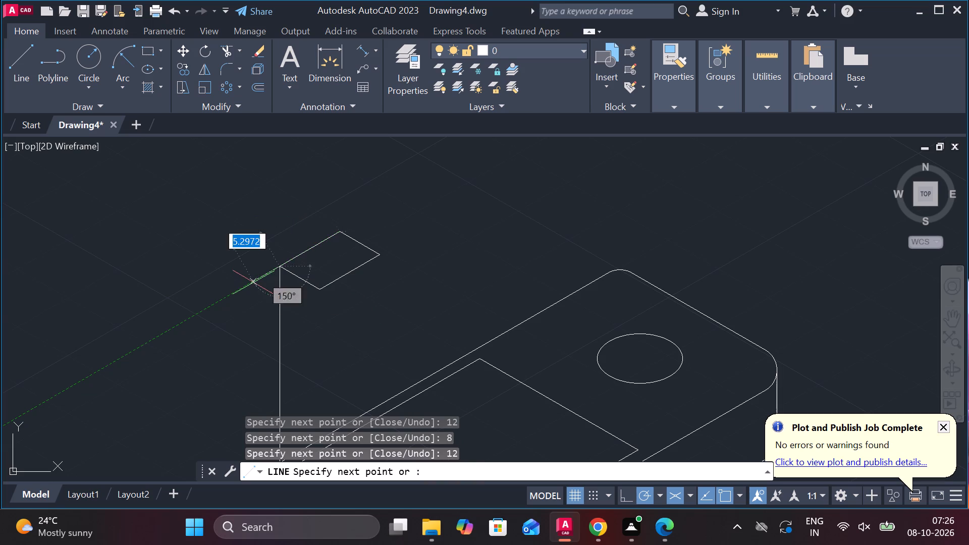
{"action": "key", "text": "Escape"}
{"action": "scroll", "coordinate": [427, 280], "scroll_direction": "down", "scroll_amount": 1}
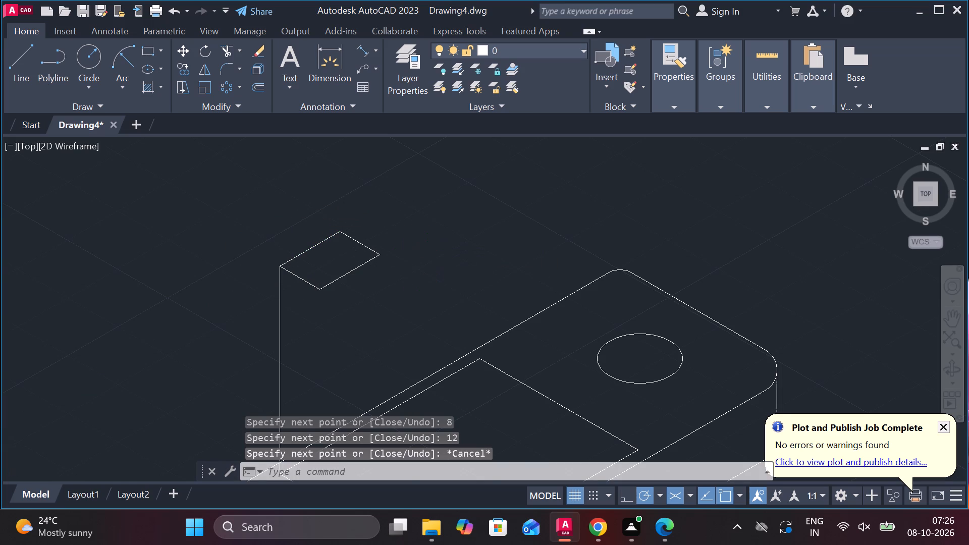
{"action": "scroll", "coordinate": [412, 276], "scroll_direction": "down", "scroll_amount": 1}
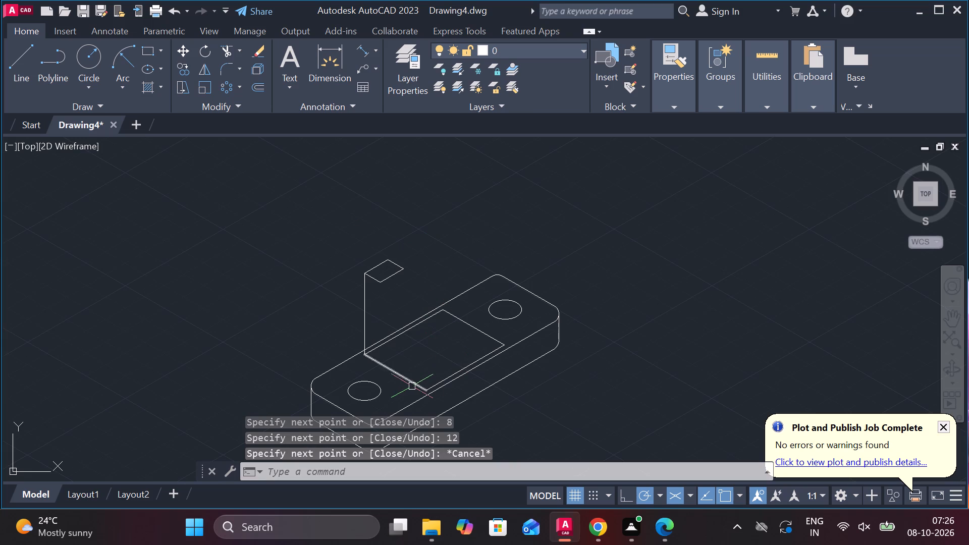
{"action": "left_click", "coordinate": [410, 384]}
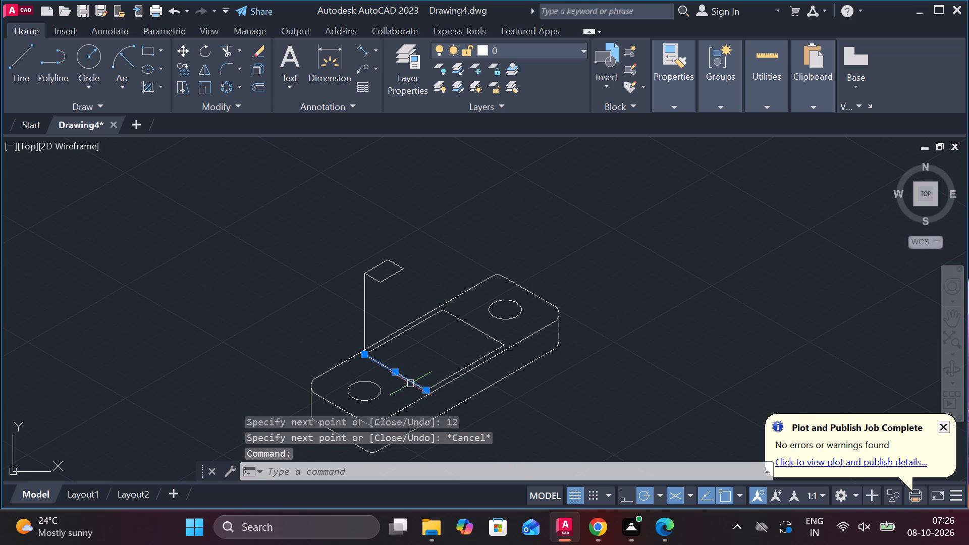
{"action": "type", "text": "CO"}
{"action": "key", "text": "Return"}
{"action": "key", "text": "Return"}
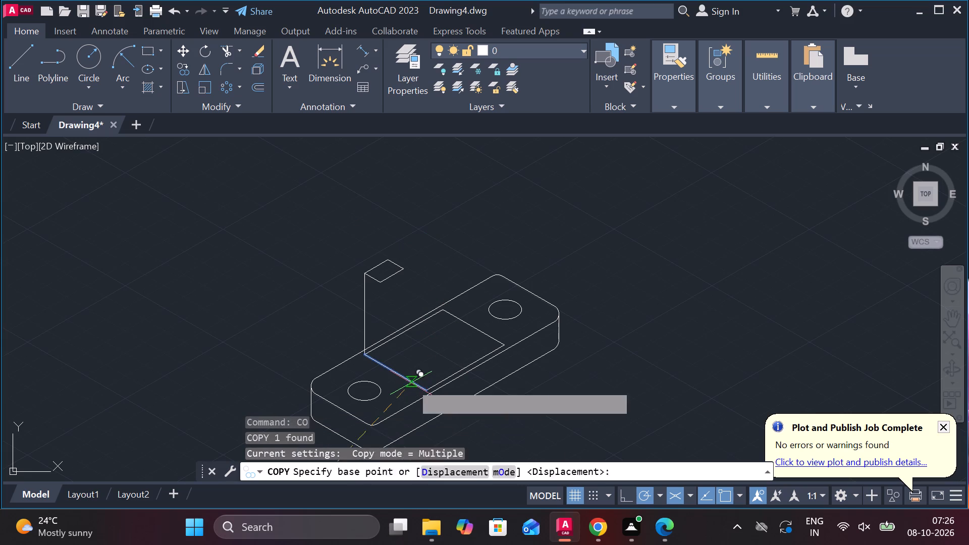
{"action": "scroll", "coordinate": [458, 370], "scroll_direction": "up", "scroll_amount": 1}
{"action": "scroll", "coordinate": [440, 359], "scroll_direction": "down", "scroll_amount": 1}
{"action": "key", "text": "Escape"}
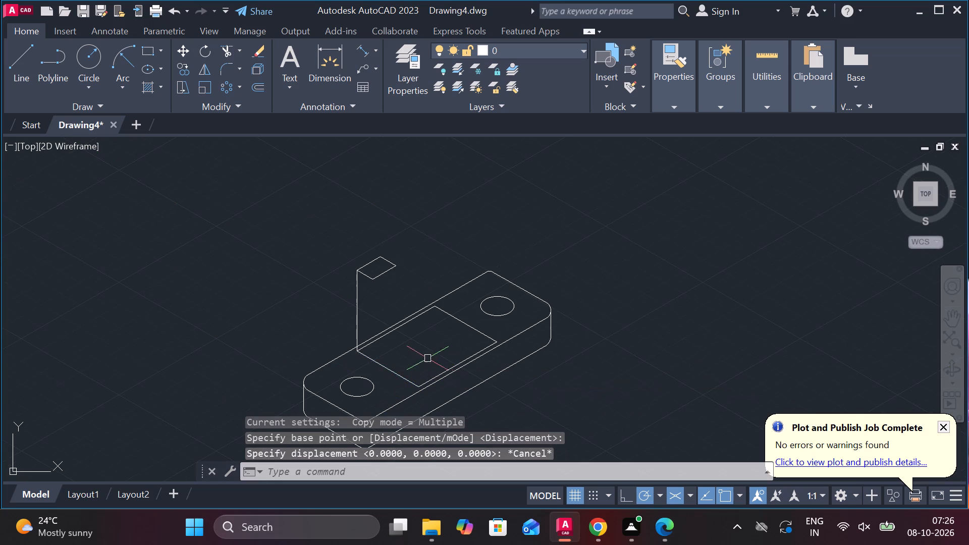
Copy the inset rectangle's near short edge from its front endpoint 8 units along the plate's length at 30°.
{"action": "left_click", "coordinate": [401, 377]}
{"action": "type", "text": "CO"}
{"action": "key", "text": "Return"}
{"action": "left_click", "coordinate": [418, 386]}
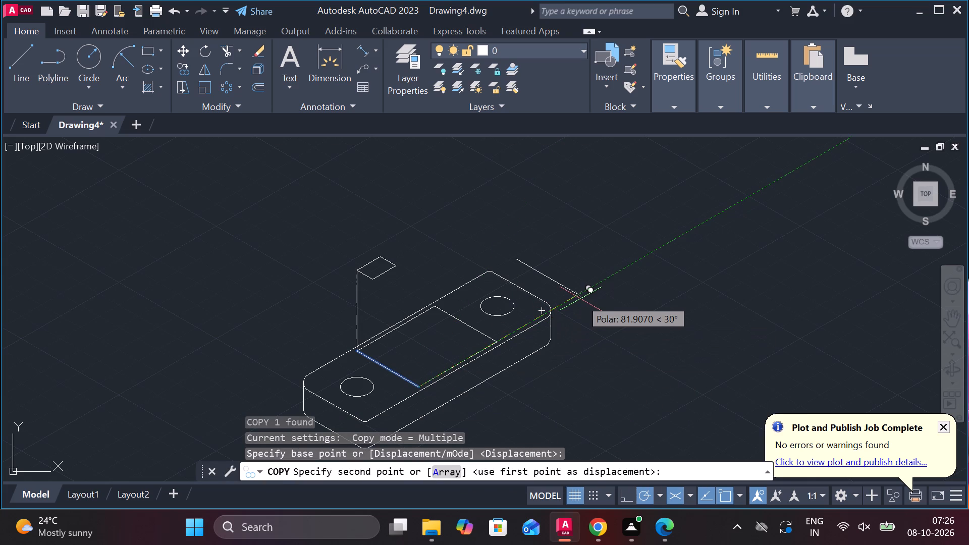
{"action": "key", "text": "8"}
{"action": "key", "text": "Return"}
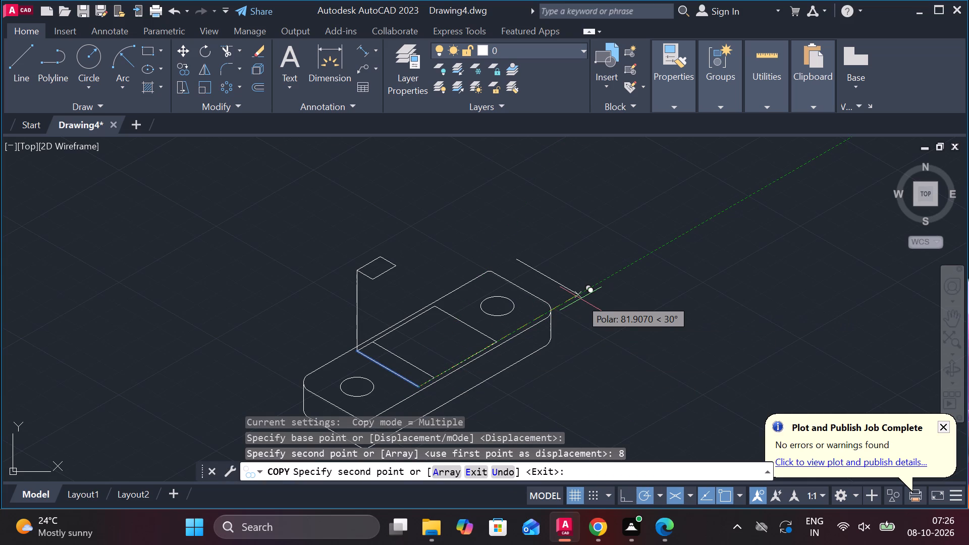
{"action": "key", "text": "Escape"}
Draw a sloping line from the small raised rectangle's near front corner to the inset rectangle's near front corner.
{"action": "key", "text": "l"}
{"action": "key", "text": "Return"}
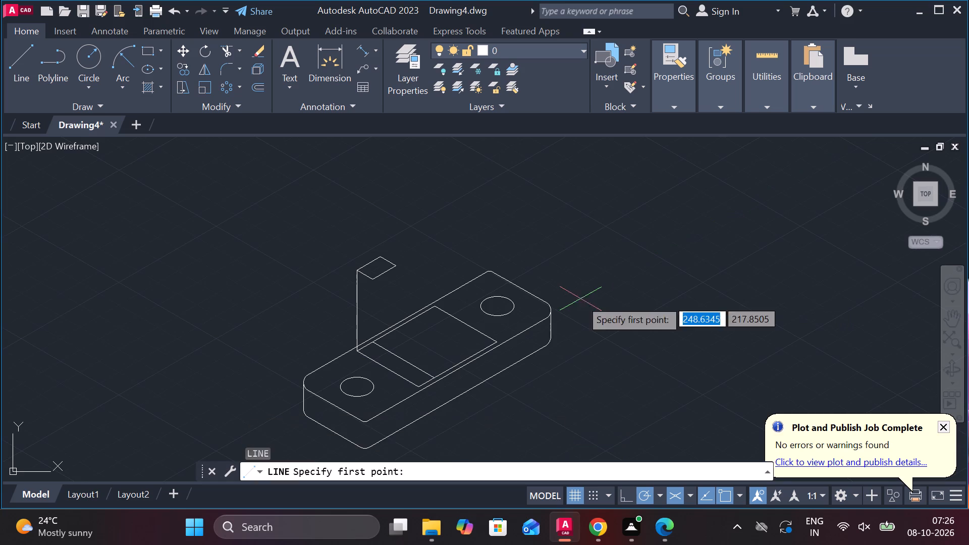
{"action": "scroll", "coordinate": [450, 297], "scroll_direction": "up", "scroll_amount": 1}
{"action": "left_click", "coordinate": [325, 268]}
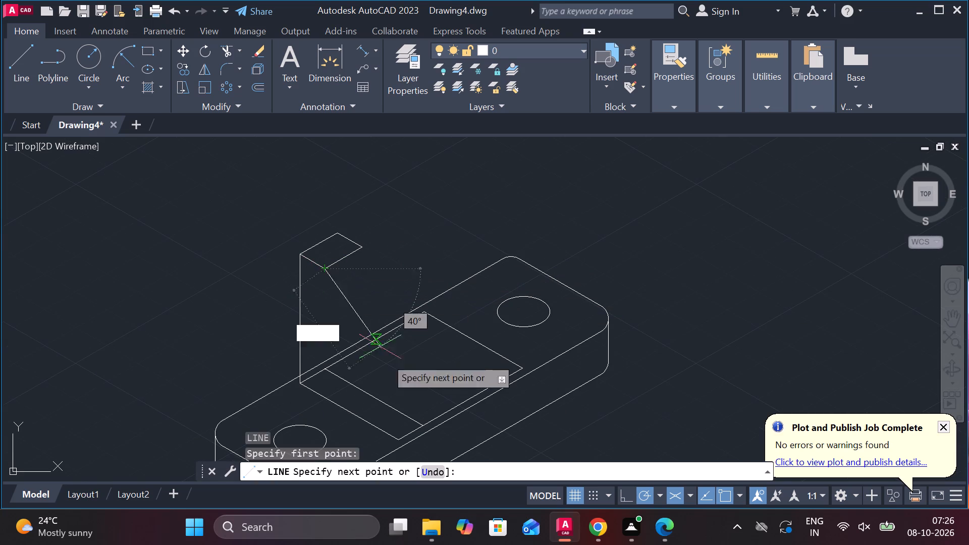
{"action": "scroll", "coordinate": [395, 431], "scroll_direction": "up", "scroll_amount": 3}
{"action": "scroll", "coordinate": [392, 397], "scroll_direction": "down", "scroll_amount": 2}
{"action": "middle_click_drag", "start_coordinate": [391, 386], "coordinate": [394, 308]}
{"action": "scroll", "coordinate": [430, 324], "scroll_direction": "up", "scroll_amount": 2}
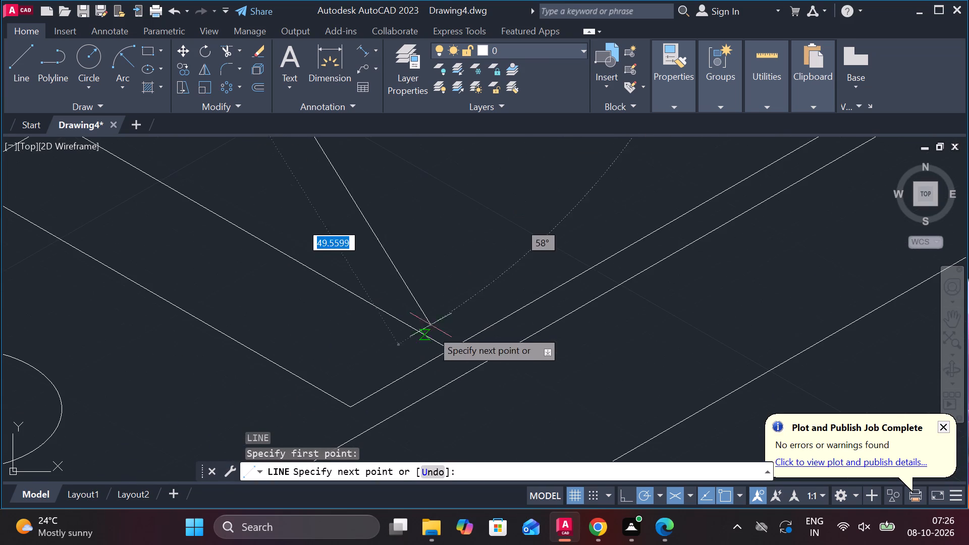
{"action": "left_click", "coordinate": [353, 405]}
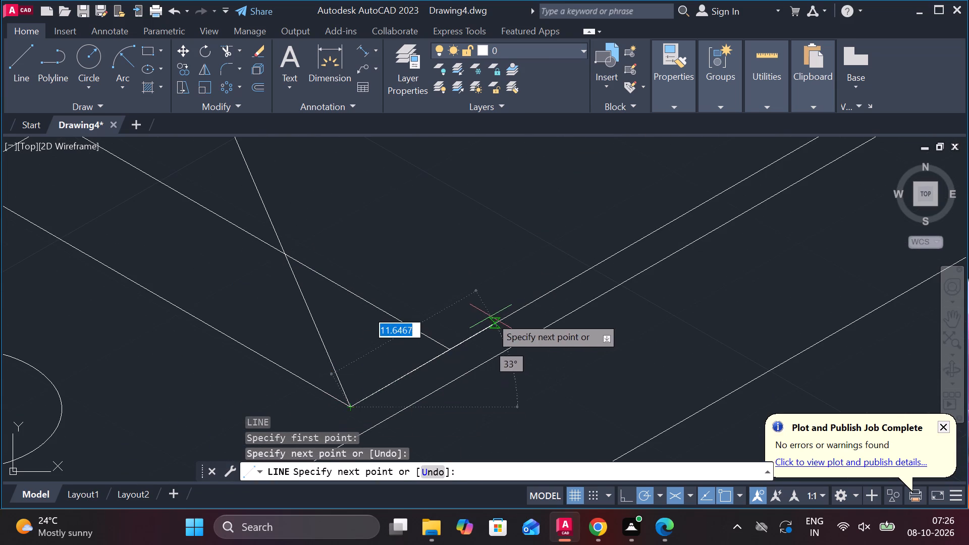
{"action": "key", "text": "Escape"}
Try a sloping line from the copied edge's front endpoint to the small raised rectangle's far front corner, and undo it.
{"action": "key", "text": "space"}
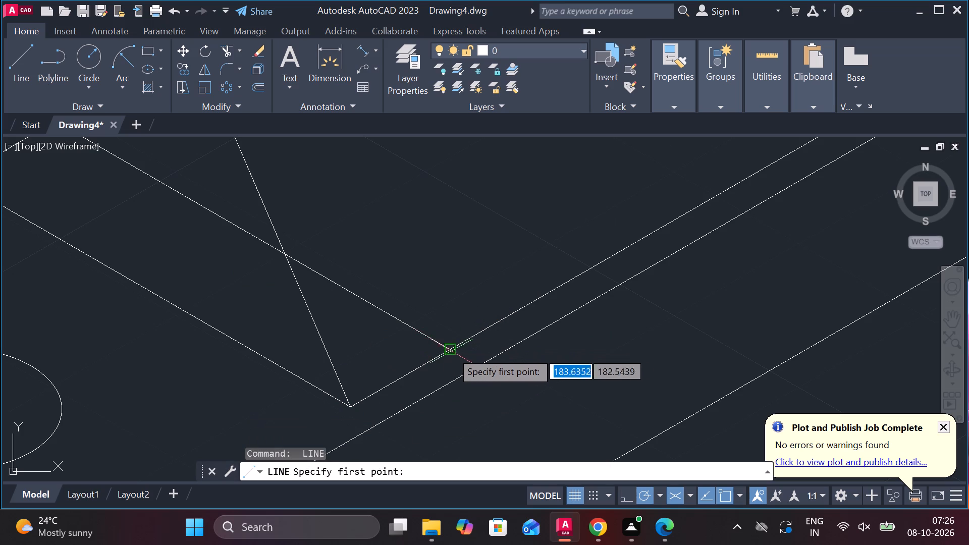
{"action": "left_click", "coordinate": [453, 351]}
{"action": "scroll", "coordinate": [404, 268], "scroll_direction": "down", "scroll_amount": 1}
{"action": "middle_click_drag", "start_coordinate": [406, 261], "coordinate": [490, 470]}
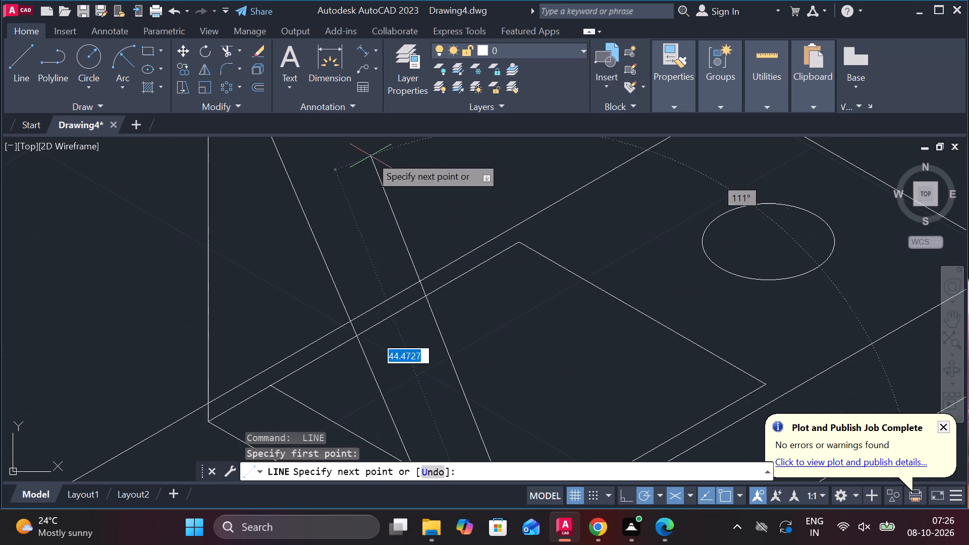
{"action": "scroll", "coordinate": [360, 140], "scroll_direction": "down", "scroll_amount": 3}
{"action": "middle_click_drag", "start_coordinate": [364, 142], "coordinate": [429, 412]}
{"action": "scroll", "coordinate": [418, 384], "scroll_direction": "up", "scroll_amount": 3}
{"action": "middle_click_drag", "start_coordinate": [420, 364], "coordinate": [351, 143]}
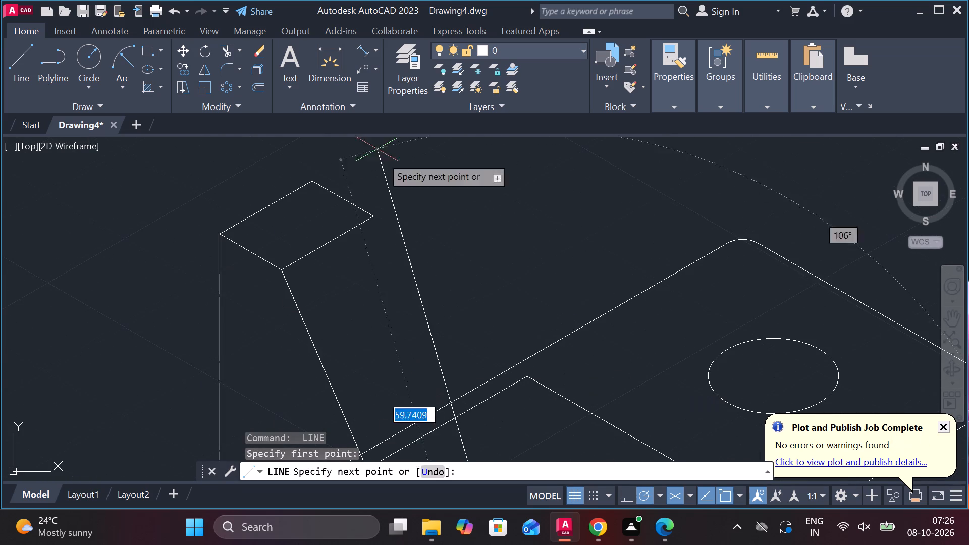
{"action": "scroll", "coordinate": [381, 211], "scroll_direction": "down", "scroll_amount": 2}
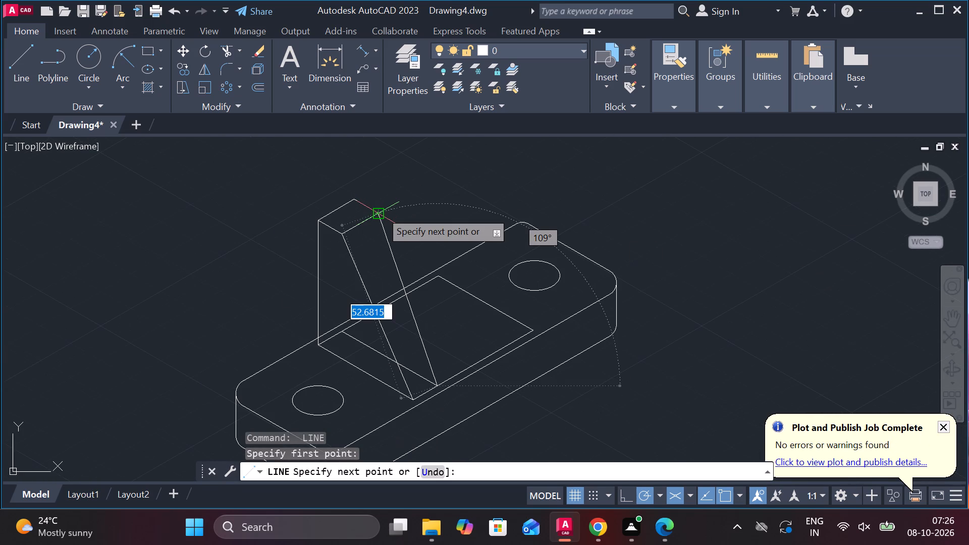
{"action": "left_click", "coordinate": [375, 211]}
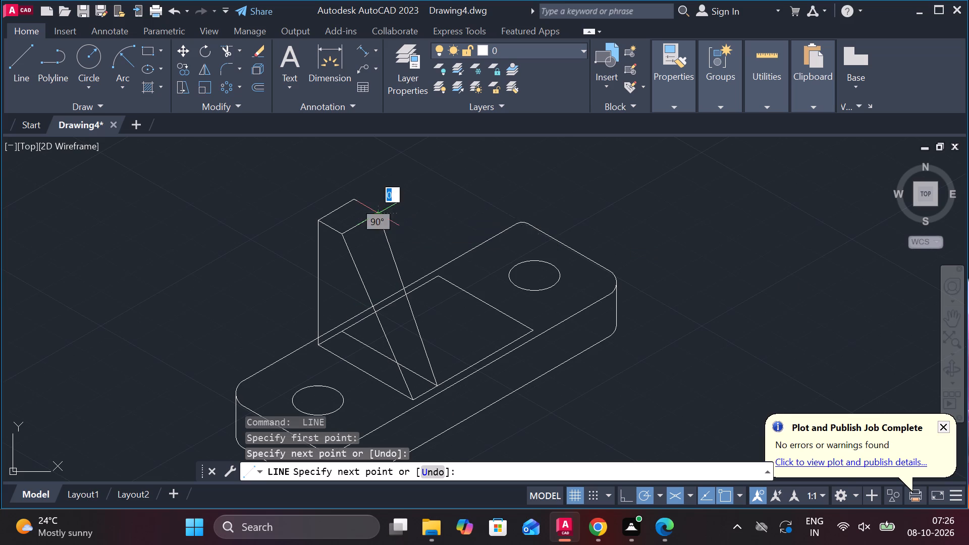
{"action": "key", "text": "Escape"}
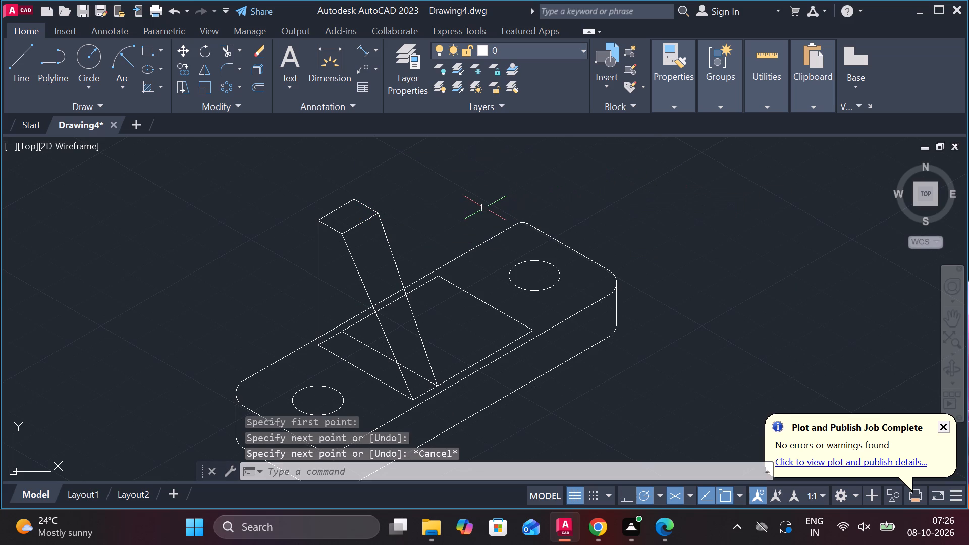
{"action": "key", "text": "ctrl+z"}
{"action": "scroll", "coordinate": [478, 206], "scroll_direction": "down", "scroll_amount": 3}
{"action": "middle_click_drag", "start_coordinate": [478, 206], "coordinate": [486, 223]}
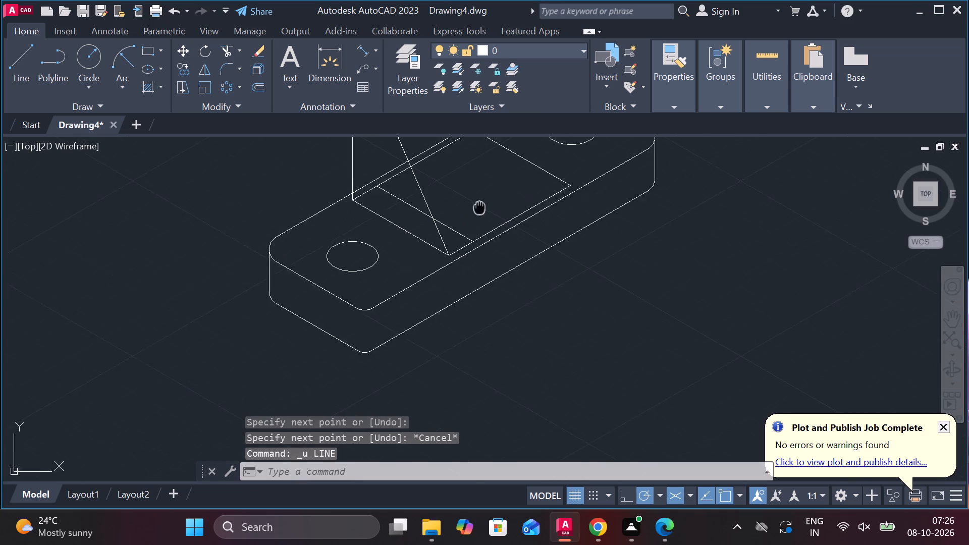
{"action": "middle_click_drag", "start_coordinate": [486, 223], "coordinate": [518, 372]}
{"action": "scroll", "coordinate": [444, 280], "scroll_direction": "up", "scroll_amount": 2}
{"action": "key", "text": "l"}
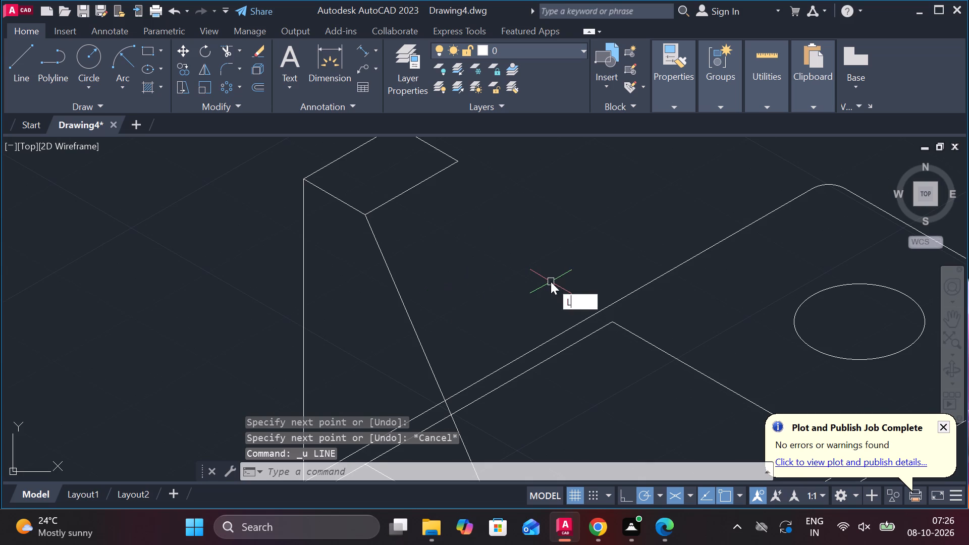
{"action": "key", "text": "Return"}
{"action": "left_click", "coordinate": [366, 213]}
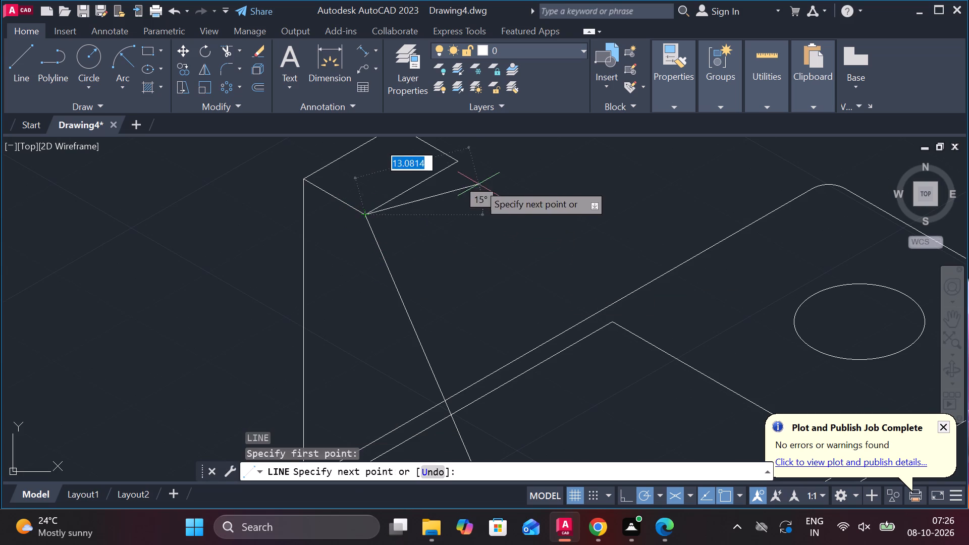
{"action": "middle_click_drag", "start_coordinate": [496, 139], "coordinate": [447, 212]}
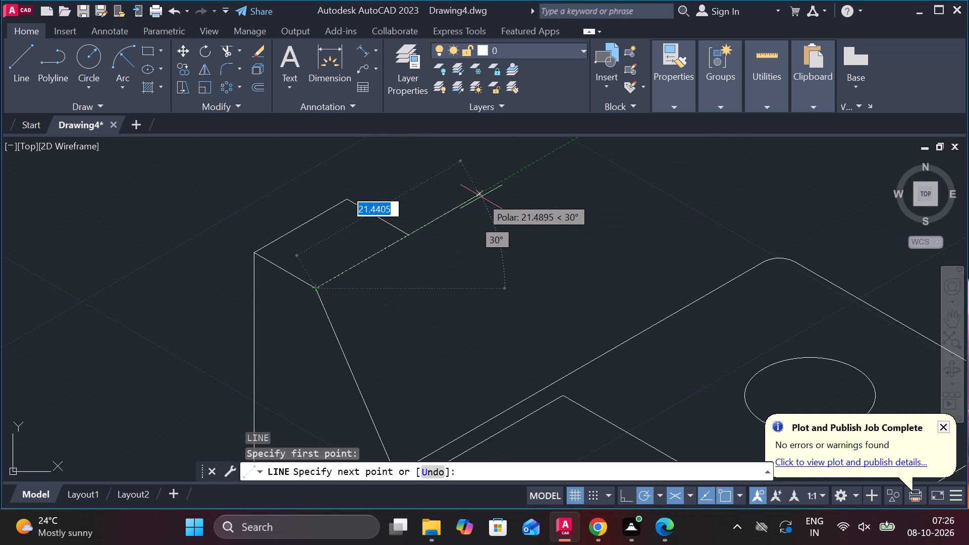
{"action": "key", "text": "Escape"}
Draw a sloping line from 8 units along the raised rectangle's front edge, measured at 30° from its near corner, to the copied edge's front endpoint.
{"action": "key", "text": "l"}
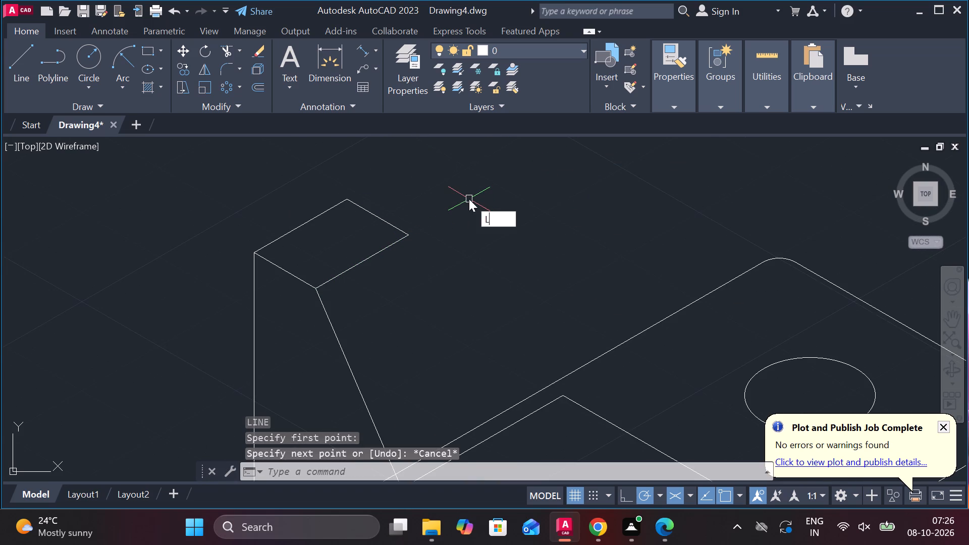
{"action": "key", "text": "Return"}
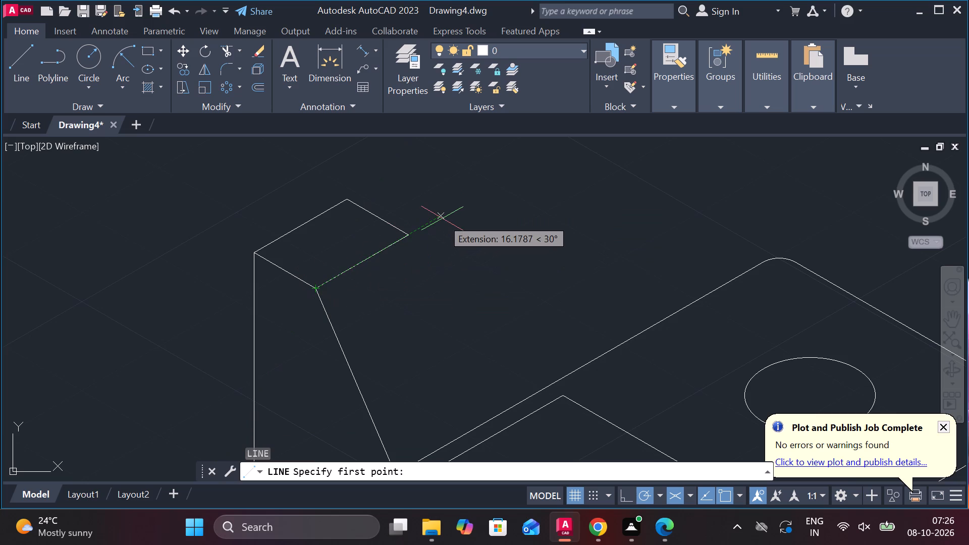
{"action": "key", "text": "8"}
{"action": "key", "text": "Return"}
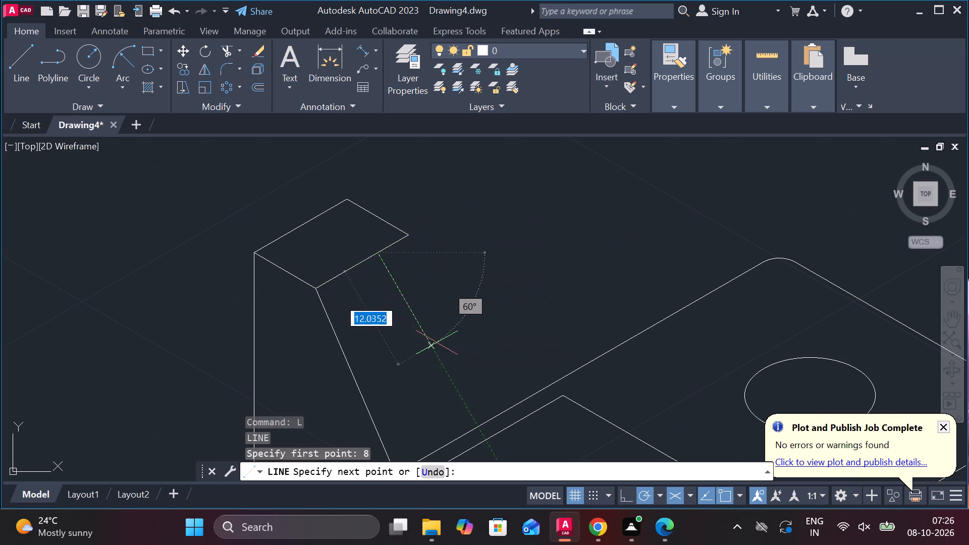
{"action": "middle_click_drag", "start_coordinate": [432, 344], "coordinate": [375, 149]}
{"action": "scroll", "coordinate": [550, 364], "scroll_direction": "down", "scroll_amount": 1}
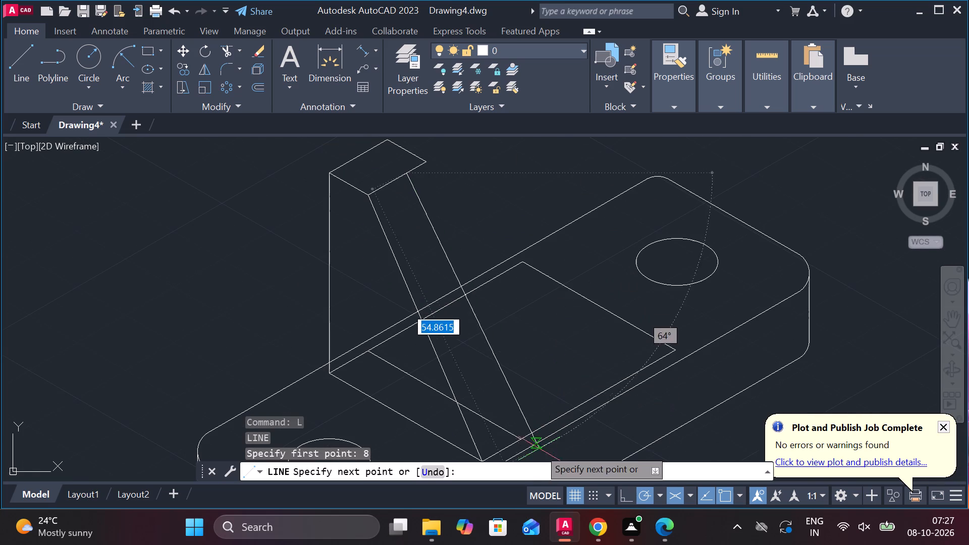
{"action": "left_click", "coordinate": [521, 443]}
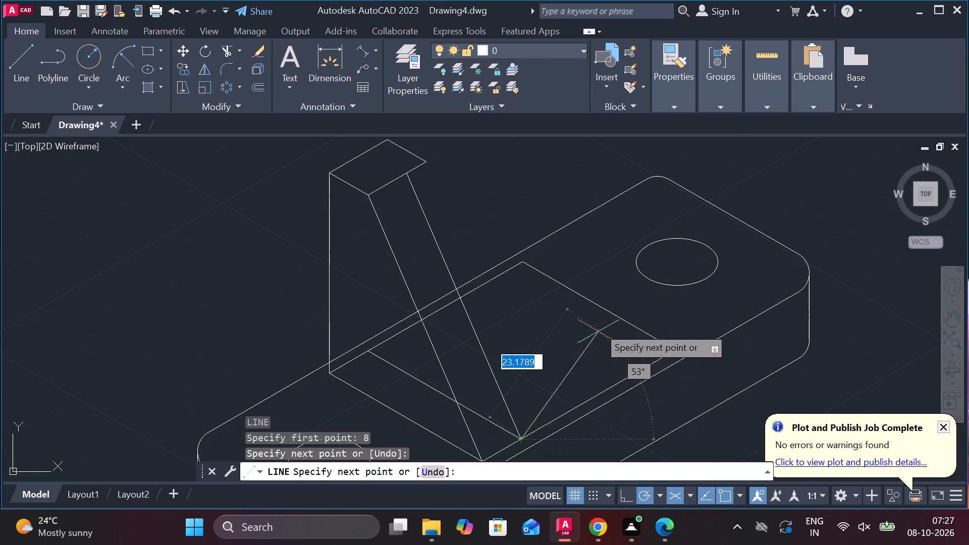
{"action": "key", "text": "Escape"}
Trim away the copied edge and the portions of the plate's and inset rectangle's back edges hidden behind the sloping rib.
{"action": "scroll", "coordinate": [558, 312], "scroll_direction": "down", "scroll_amount": 1}
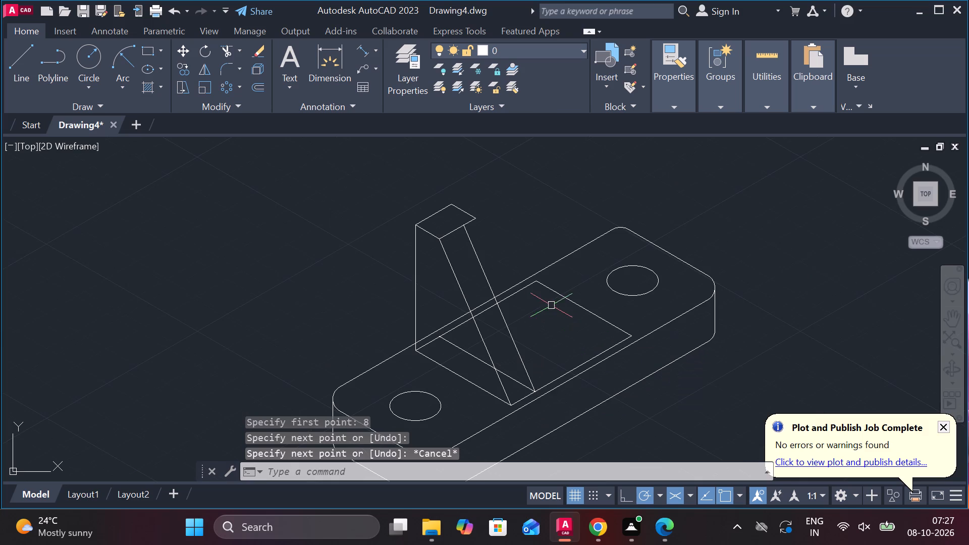
{"action": "type", "text": "TR"}
{"action": "key", "text": "space"}
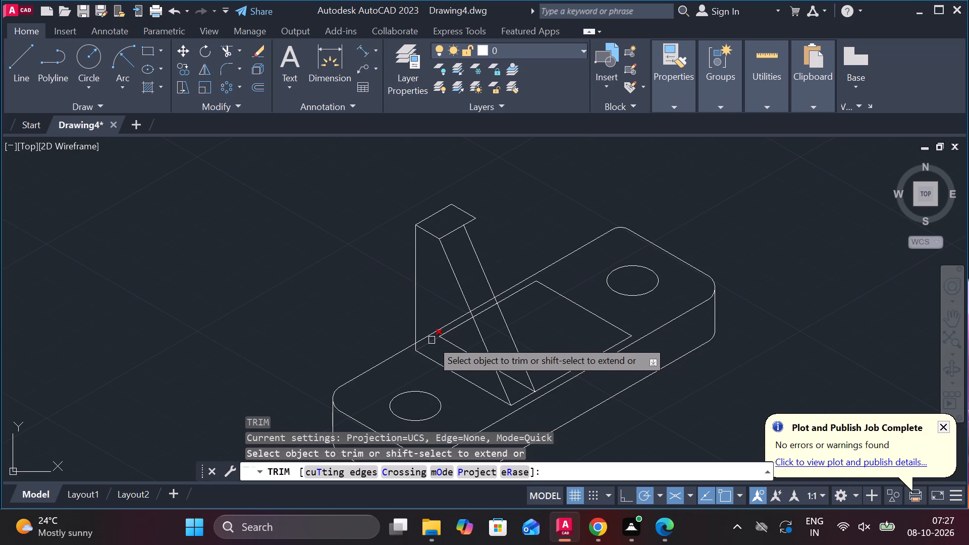
{"action": "left_click", "coordinate": [432, 340]}
{"action": "left_click", "coordinate": [428, 338]}
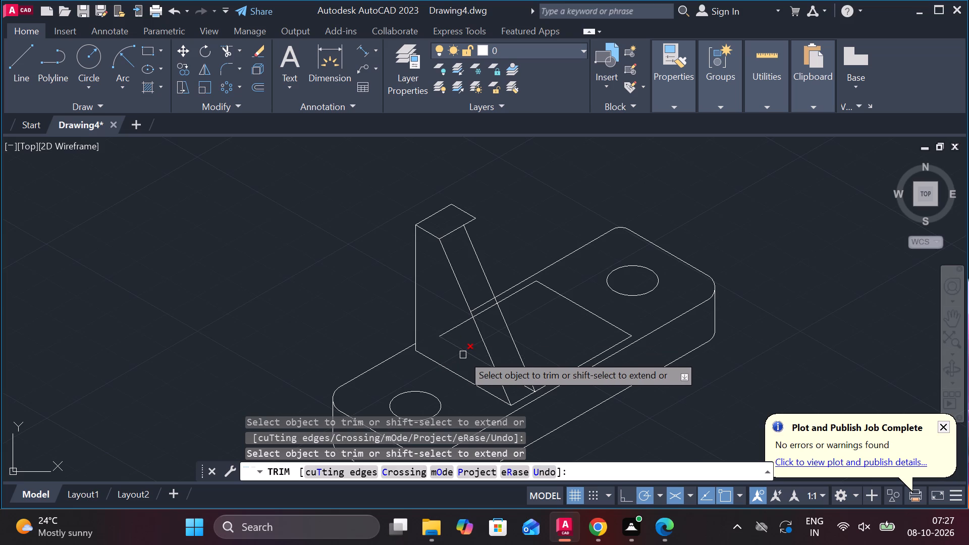
{"action": "left_click", "coordinate": [463, 355]}
{"action": "left_click", "coordinate": [453, 333]}
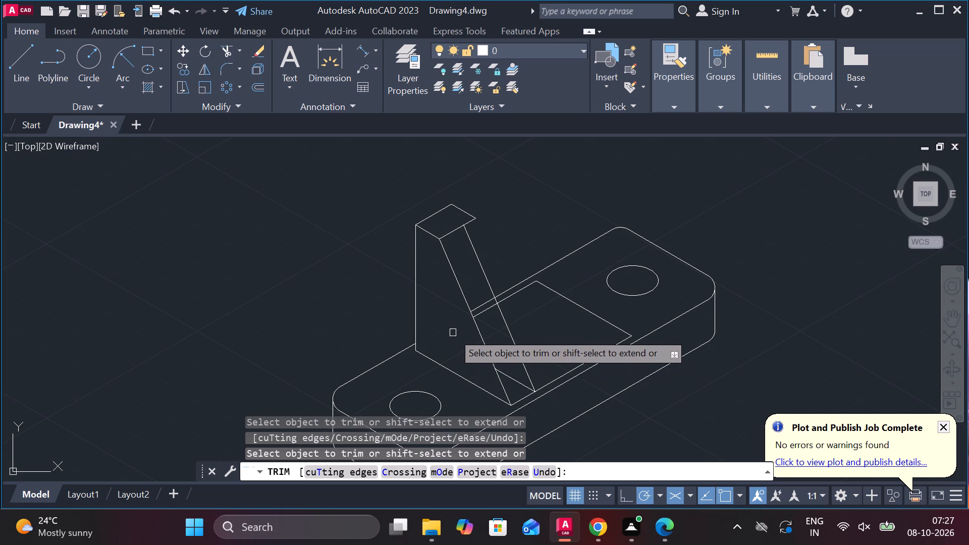
{"action": "left_click", "coordinate": [519, 385]}
{"action": "left_click_drag", "start_coordinate": [478, 294], "coordinate": [487, 328]}
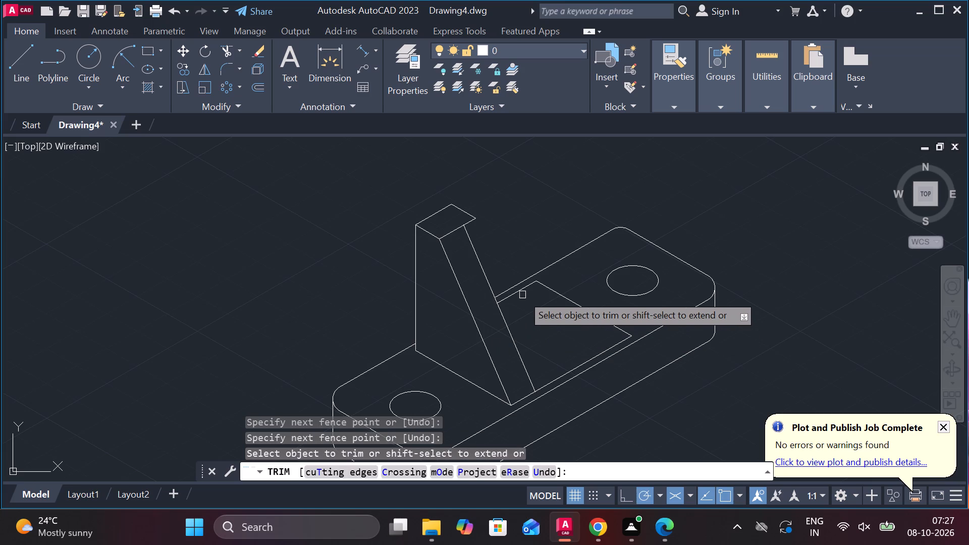
{"action": "key", "text": "Escape"}
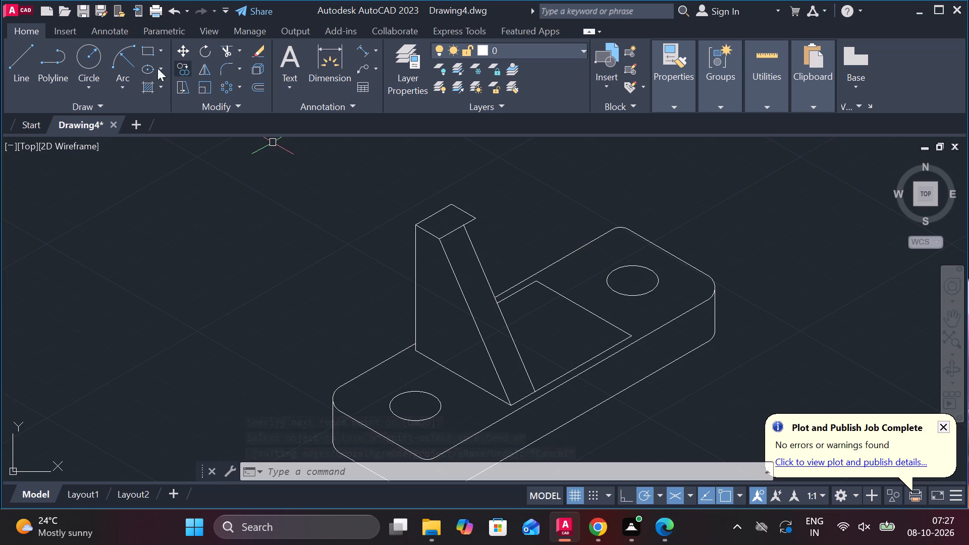
Draw a 36-unit vertical line upward from the inset rectangle's far back corner.
{"action": "left_click", "coordinate": [25, 55]}
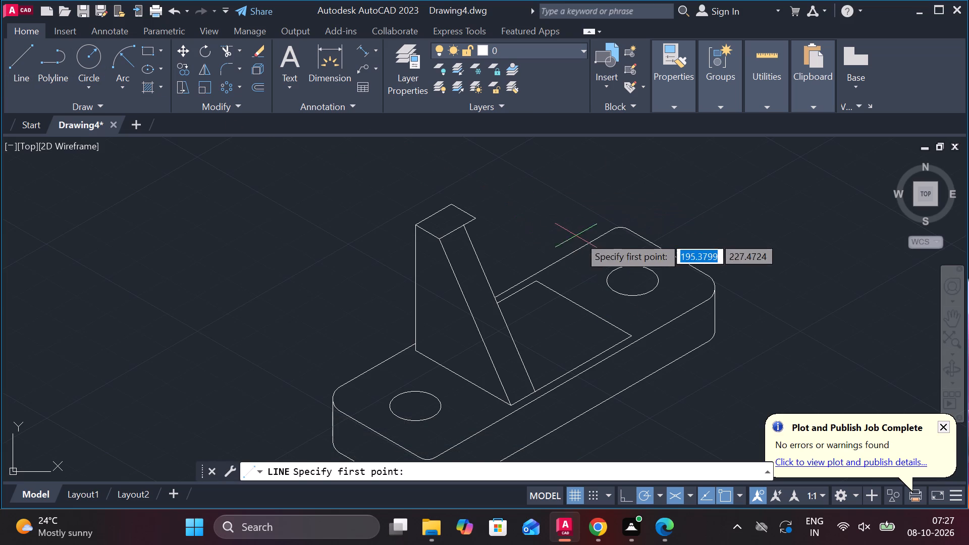
{"action": "left_click", "coordinate": [534, 280]}
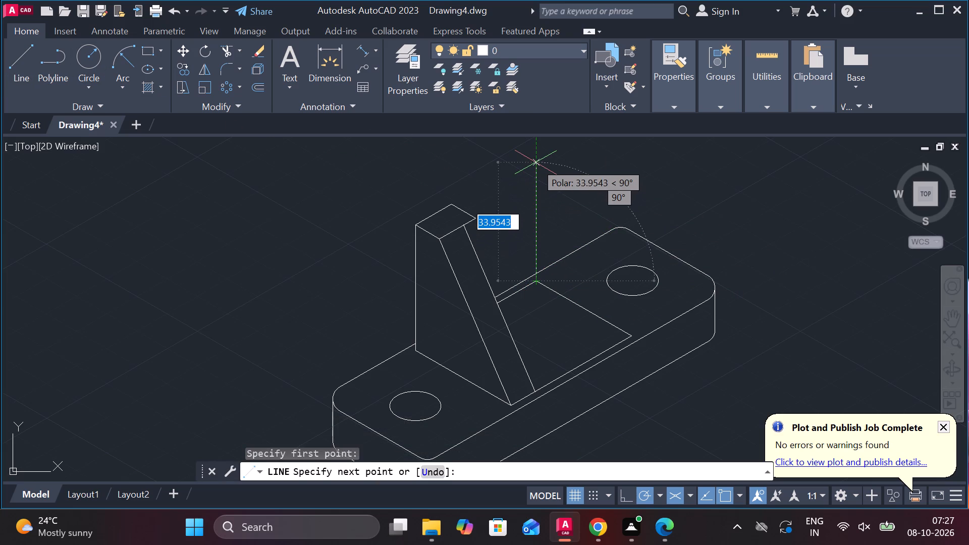
{"action": "type", "text": "36"}
{"action": "key", "text": "Return"}
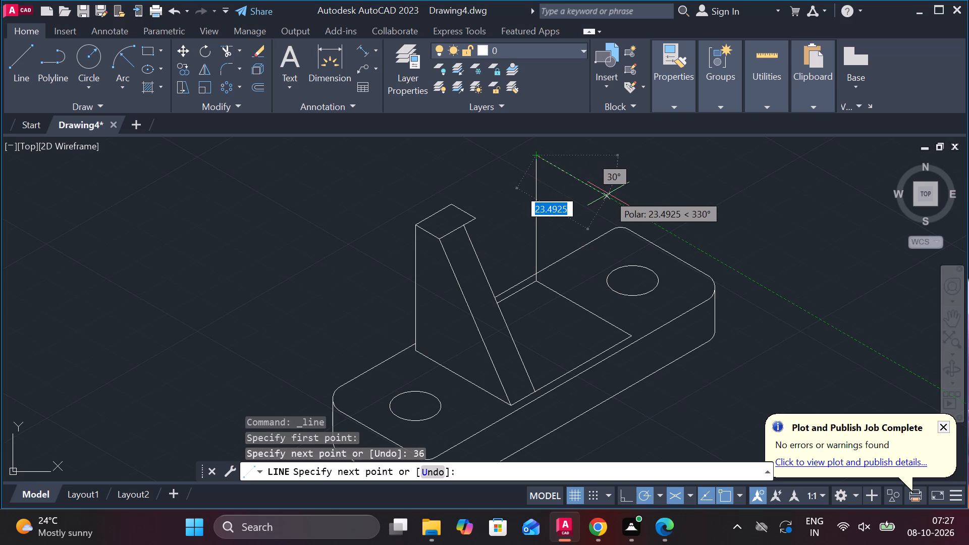
Continue from the vertical line's top with a closed isometric rectangle: 8 units at 330°, 12 at 210°, 8 at 150° and 12 at 30°.
{"action": "type", "text": "8"}
{"action": "key", "text": "space"}
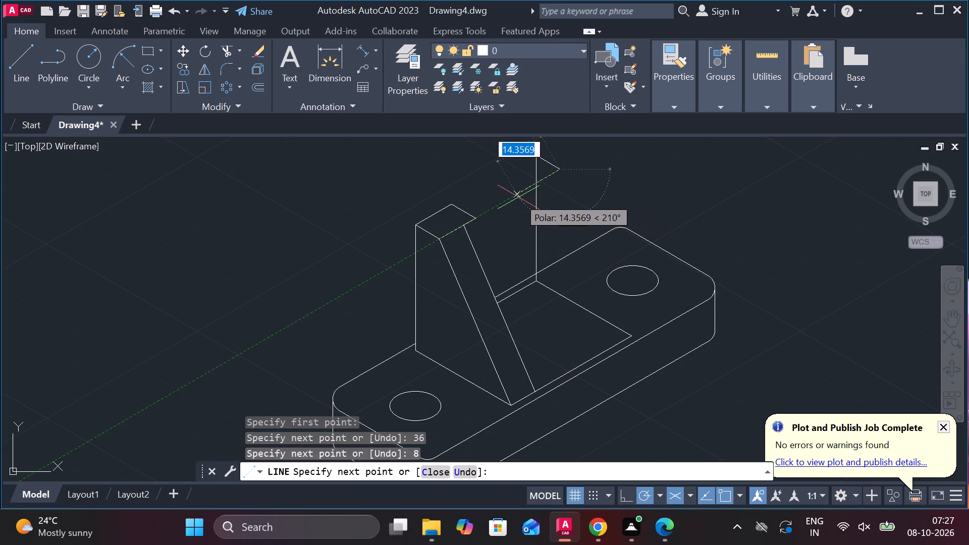
{"action": "type", "text": "12V"}
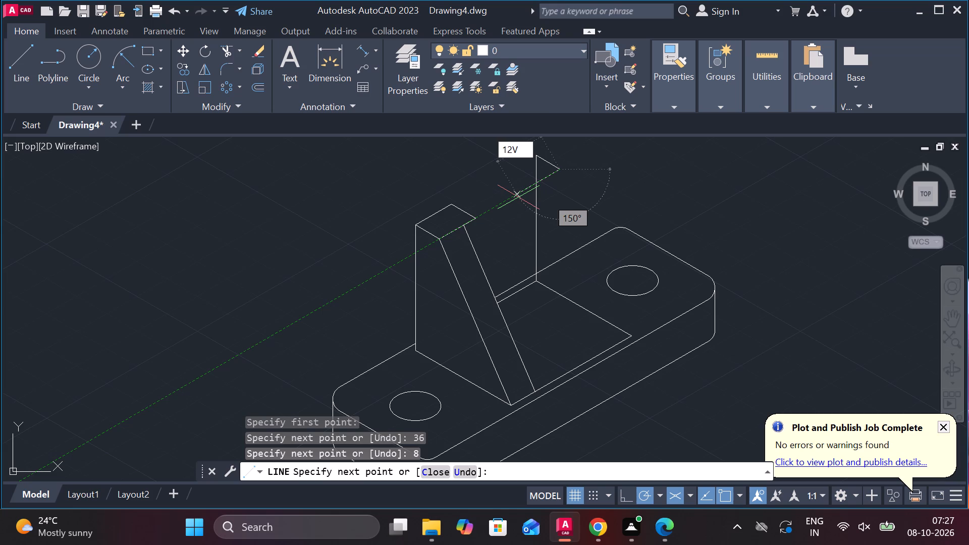
{"action": "key", "text": "BackSpace"}
{"action": "key", "text": "space"}
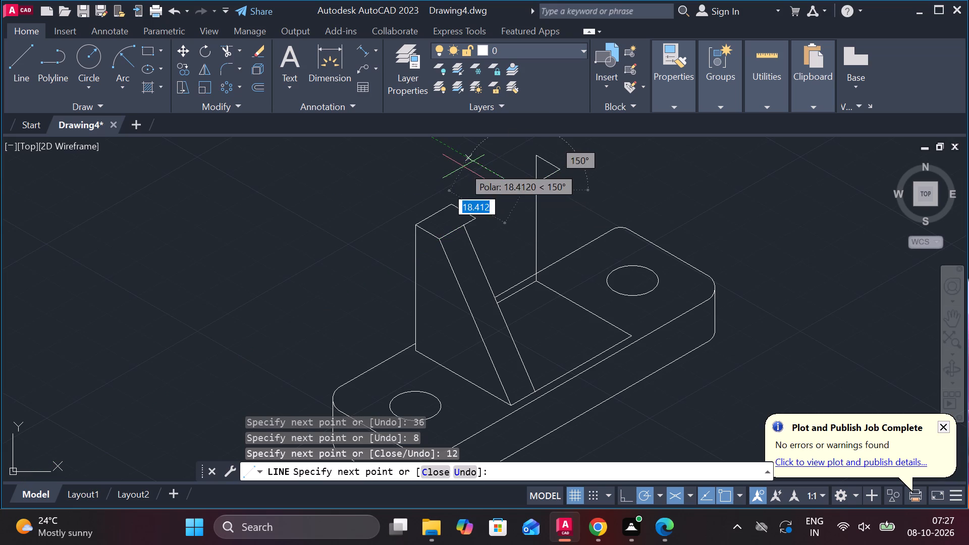
{"action": "middle_click_drag", "start_coordinate": [474, 178], "coordinate": [480, 193]}
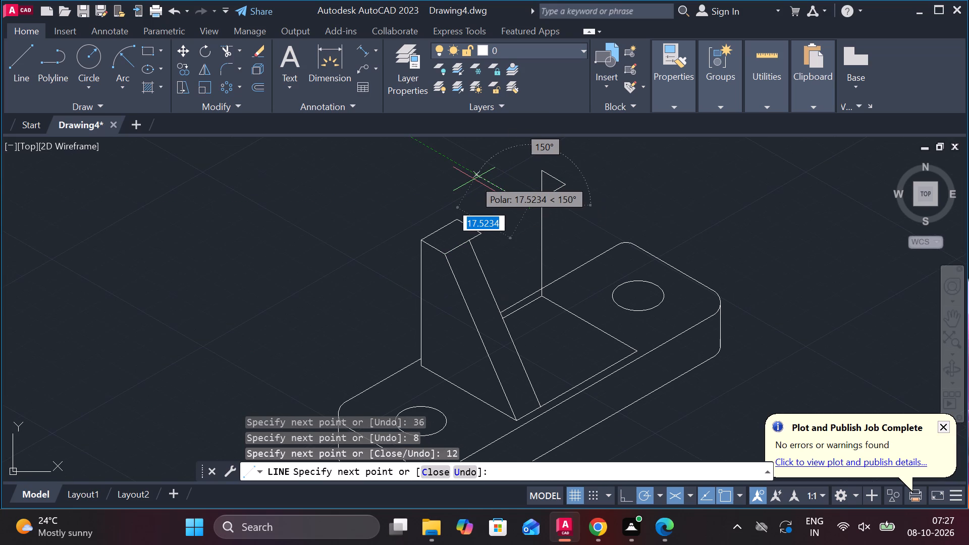
{"action": "type", "text": "8"}
{"action": "key", "text": "space"}
{"action": "scroll", "coordinate": [548, 163], "scroll_direction": "up", "scroll_amount": 1}
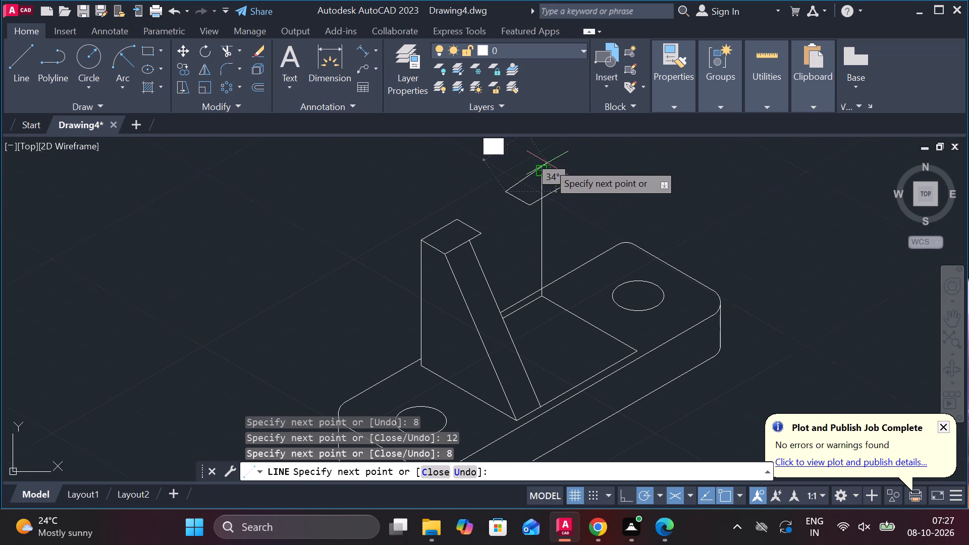
{"action": "scroll", "coordinate": [551, 163], "scroll_direction": "up", "scroll_amount": 1}
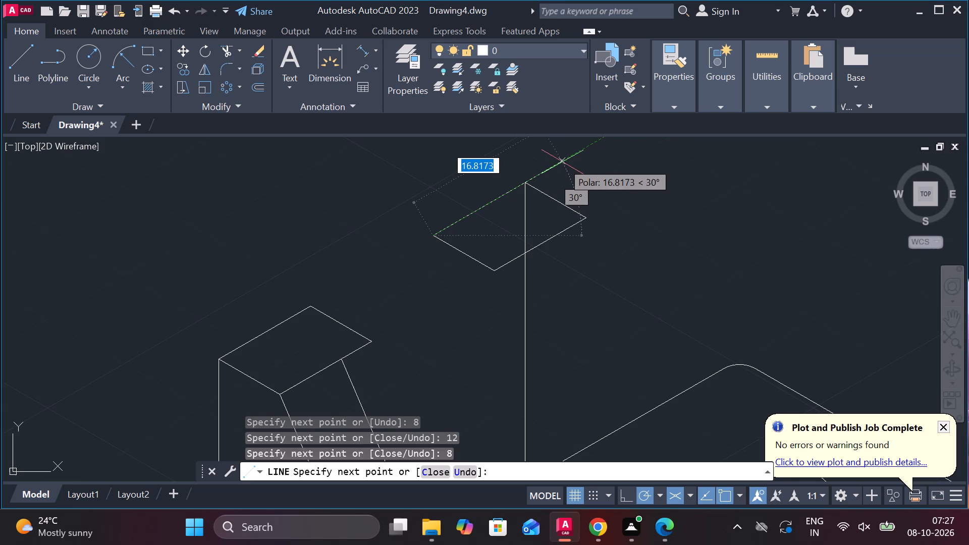
{"action": "type", "text": "12"}
{"action": "key", "text": "space"}
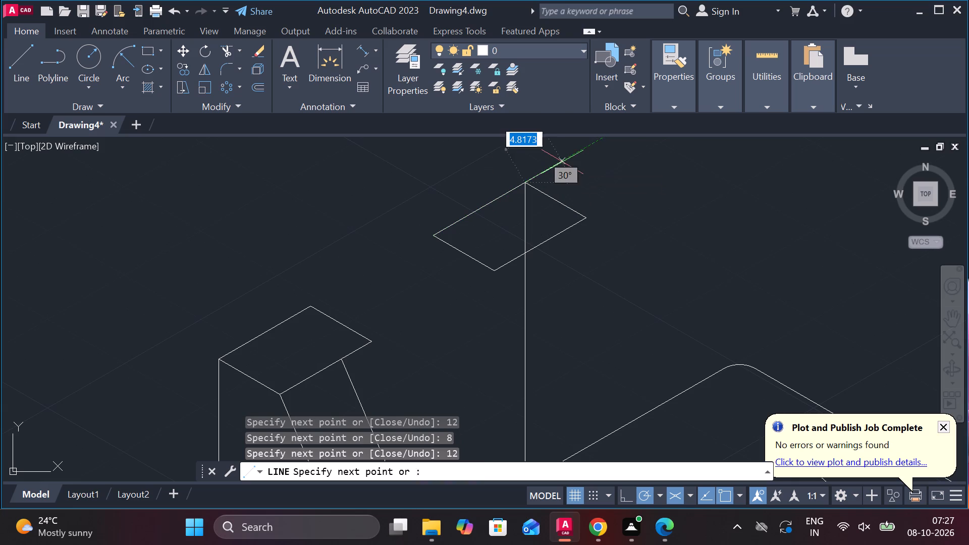
{"action": "key", "text": "Escape"}
Draw a sloping line from the second raised rectangle's far front corner to the inset rectangle's far front corner.
{"action": "scroll", "coordinate": [594, 163], "scroll_direction": "down", "scroll_amount": 2}
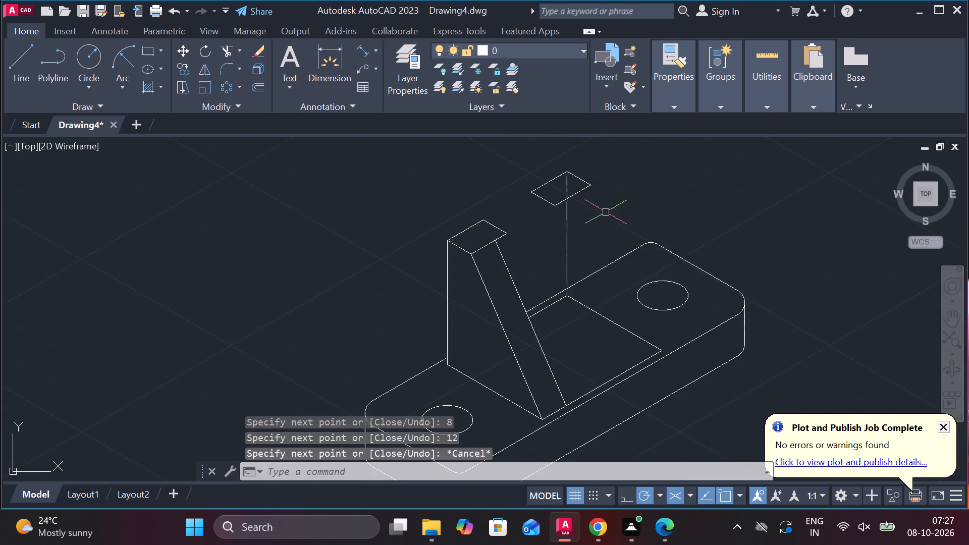
{"action": "key", "text": "l"}
{"action": "key", "text": "Return"}
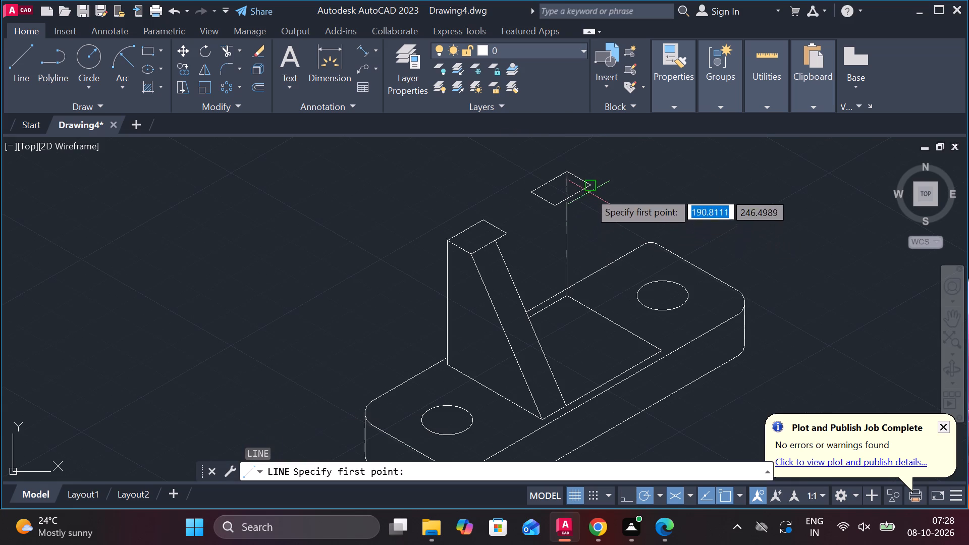
{"action": "left_click", "coordinate": [589, 190]}
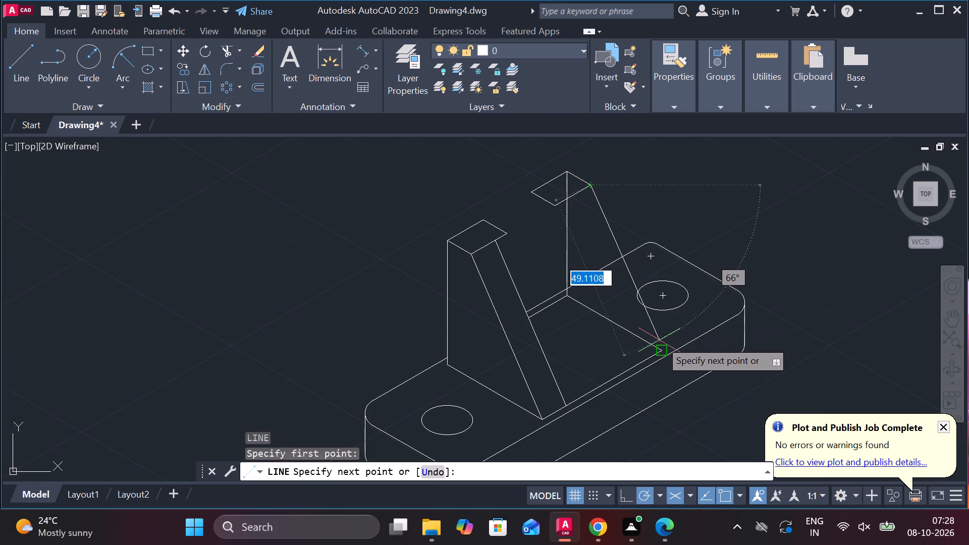
{"action": "left_click", "coordinate": [661, 350]}
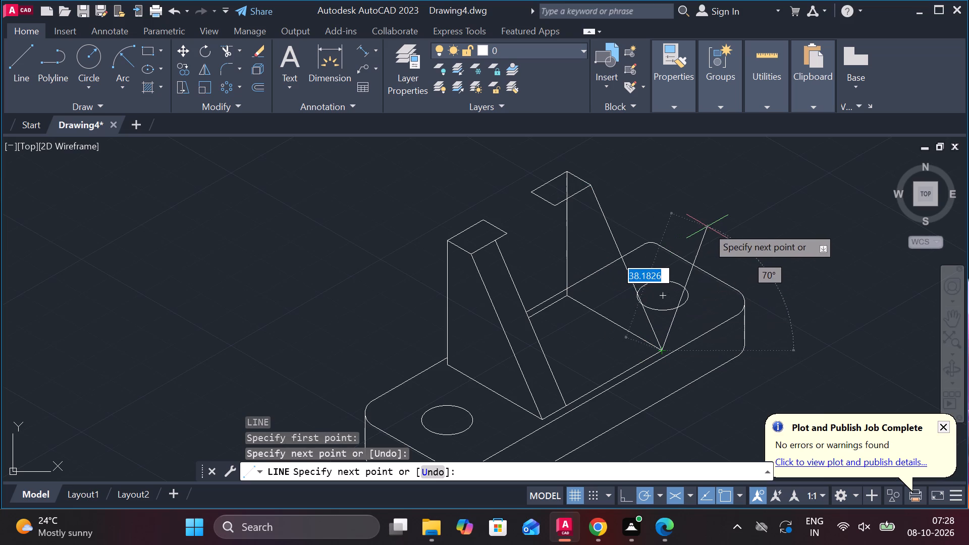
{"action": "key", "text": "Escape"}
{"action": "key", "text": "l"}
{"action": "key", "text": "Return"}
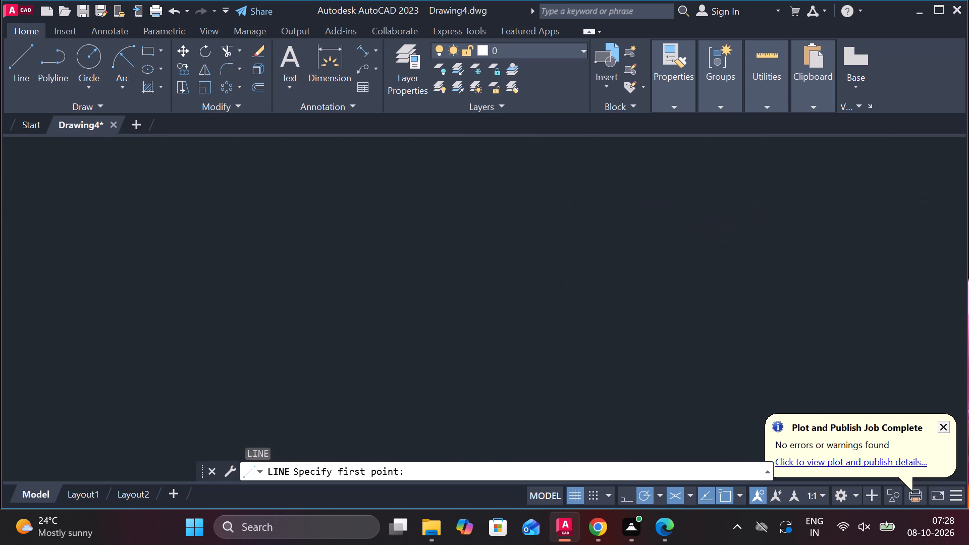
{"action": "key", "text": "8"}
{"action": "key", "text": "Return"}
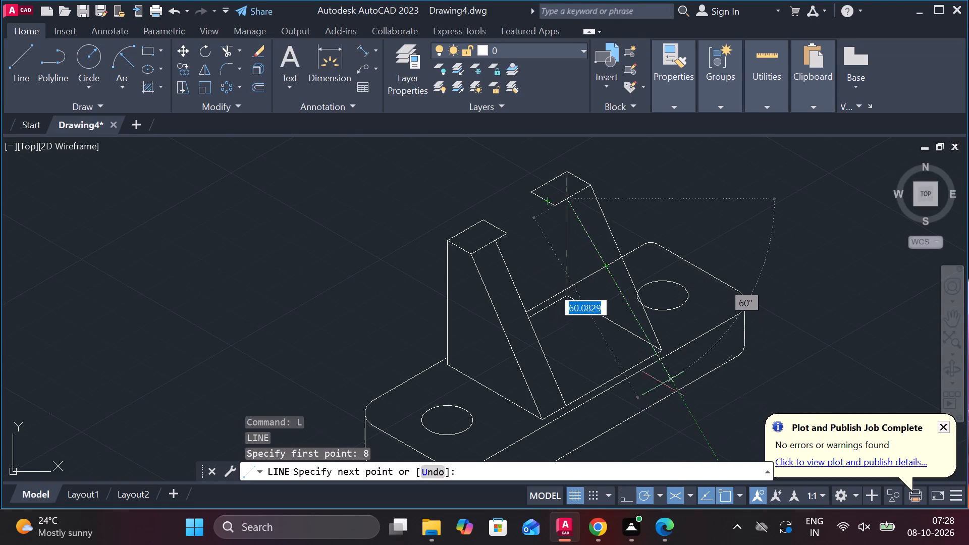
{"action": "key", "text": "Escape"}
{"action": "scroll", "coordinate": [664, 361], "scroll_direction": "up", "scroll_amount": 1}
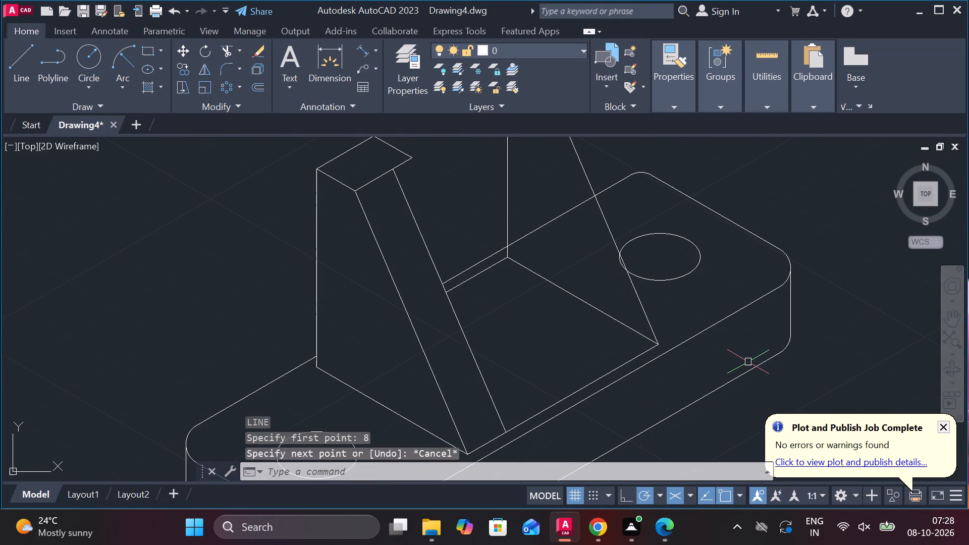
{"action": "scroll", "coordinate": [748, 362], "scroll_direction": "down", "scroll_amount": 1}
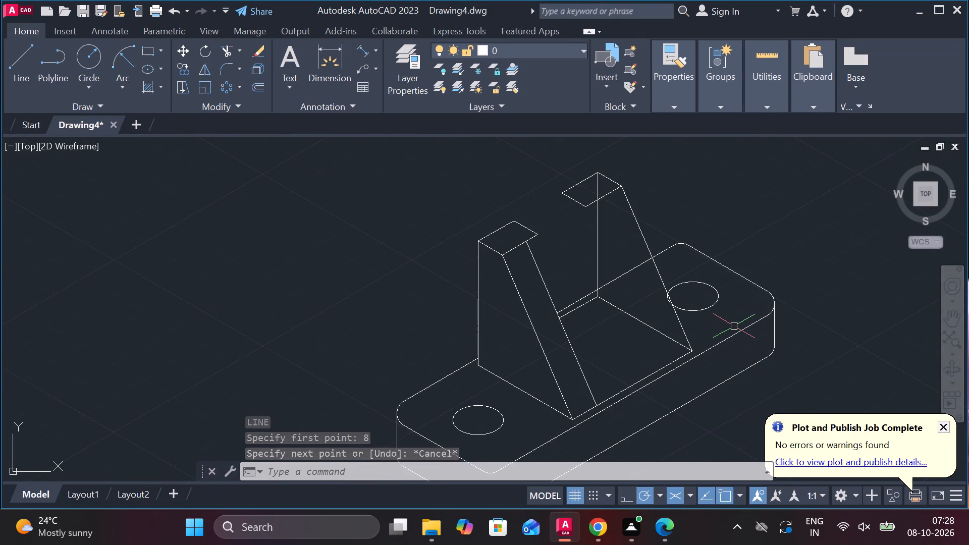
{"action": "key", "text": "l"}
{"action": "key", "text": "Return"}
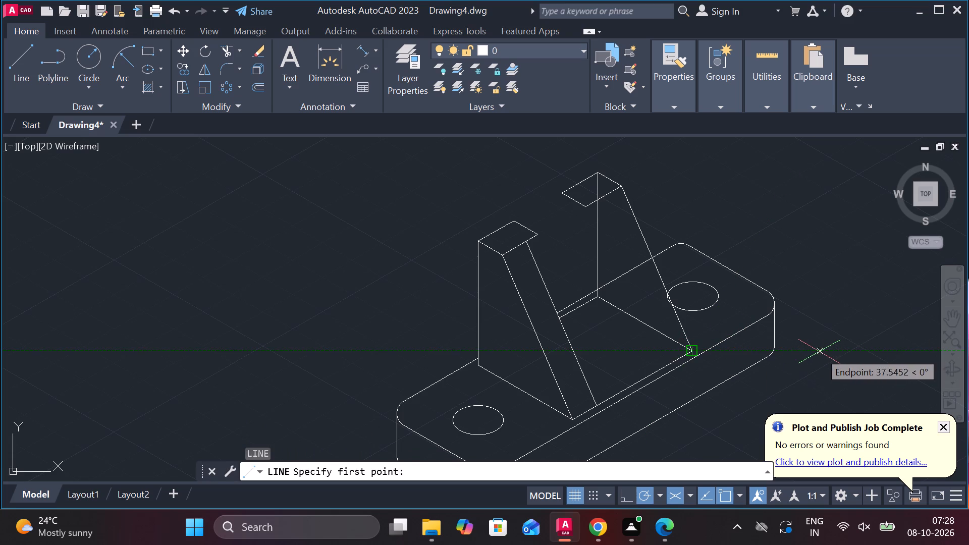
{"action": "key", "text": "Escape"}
Erase the inset rectangle's front edge running between the feet of the two ribs.
{"action": "left_click", "coordinate": [646, 376]}
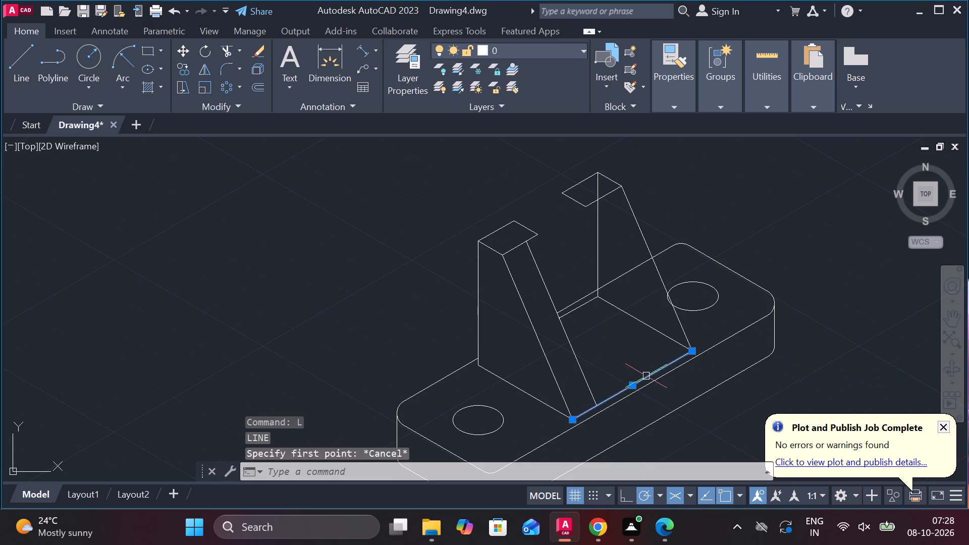
{"action": "type", "text": "E"}
{"action": "key", "text": "space"}
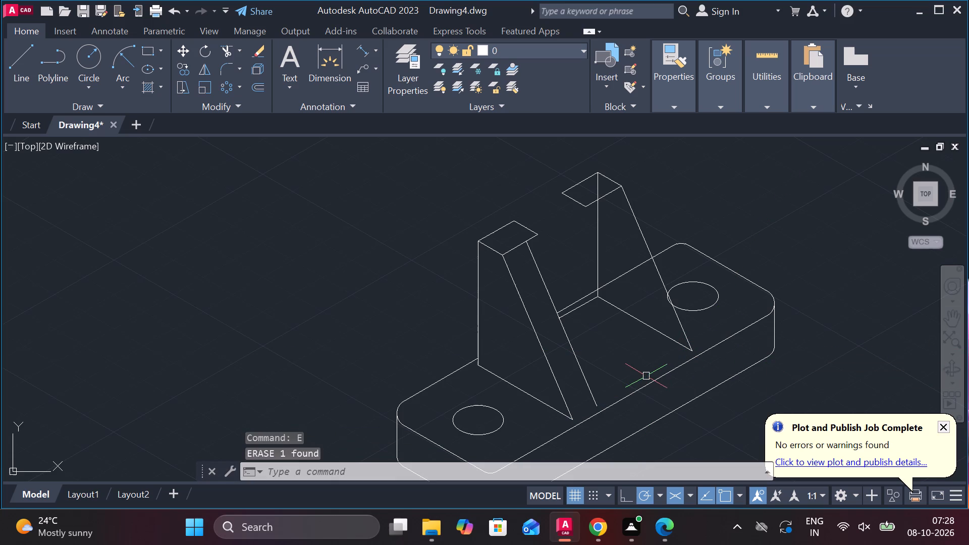
Draw a line across the first rib's foot, joining the lower ends of its two sloping edges.
{"action": "key", "text": "l"}
{"action": "key", "text": "Return"}
{"action": "scroll", "coordinate": [558, 413], "scroll_direction": "up", "scroll_amount": 2}
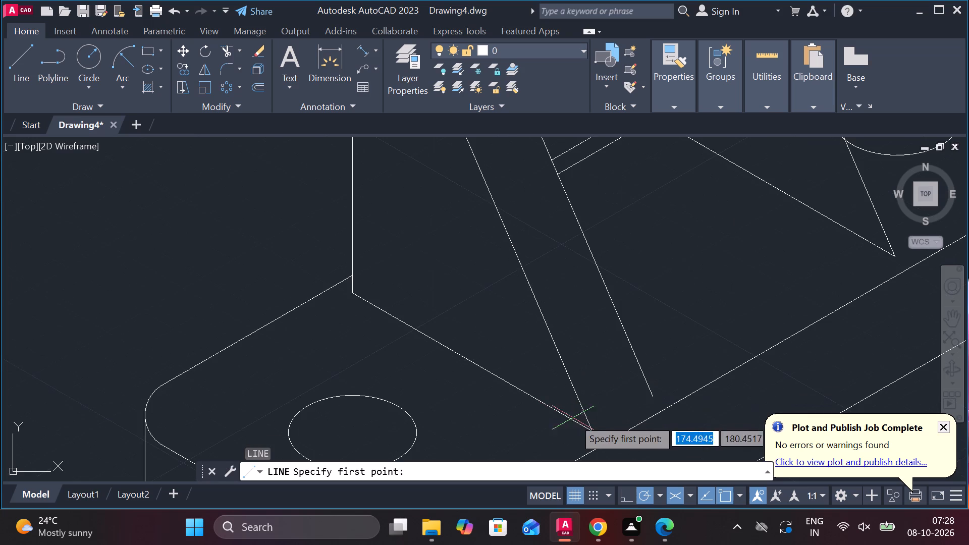
{"action": "left_click", "coordinate": [591, 428]}
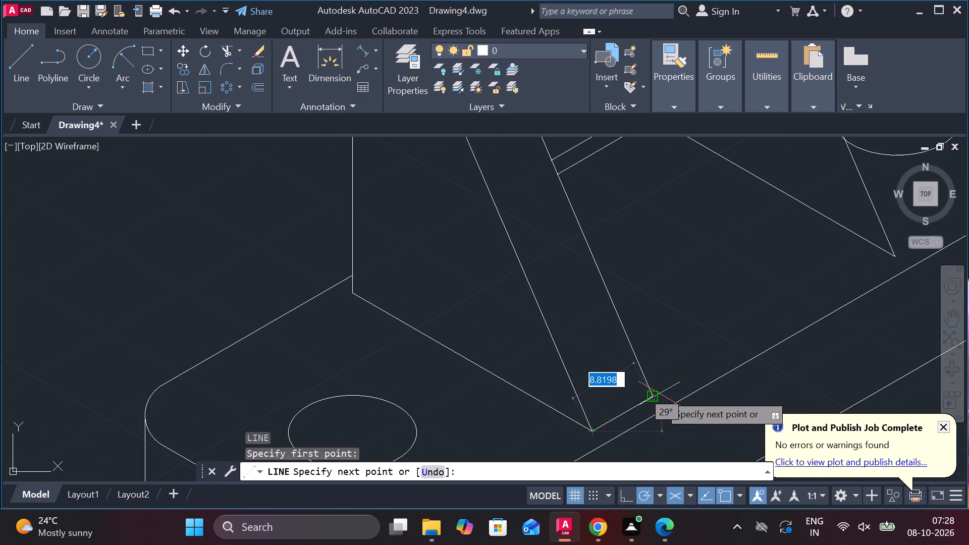
{"action": "left_click", "coordinate": [656, 395]}
{"action": "key", "text": "Escape"}
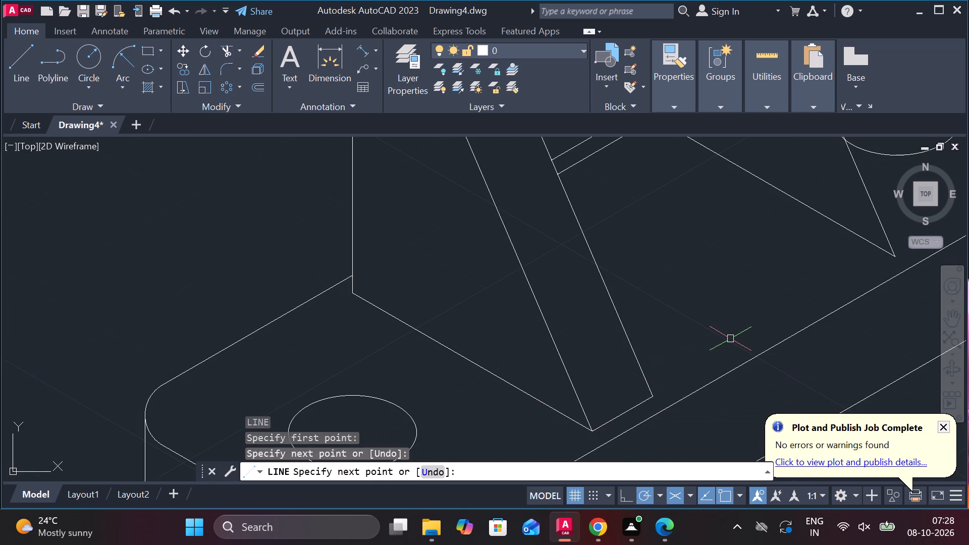
From the second rib's sloping foot, draw 8 units at 210°, continuing up to the midpoint of its raised rectangle's front edge.
{"action": "key", "text": "l"}
{"action": "key", "text": "Return"}
{"action": "middle_click_drag", "start_coordinate": [730, 324], "coordinate": [597, 381]}
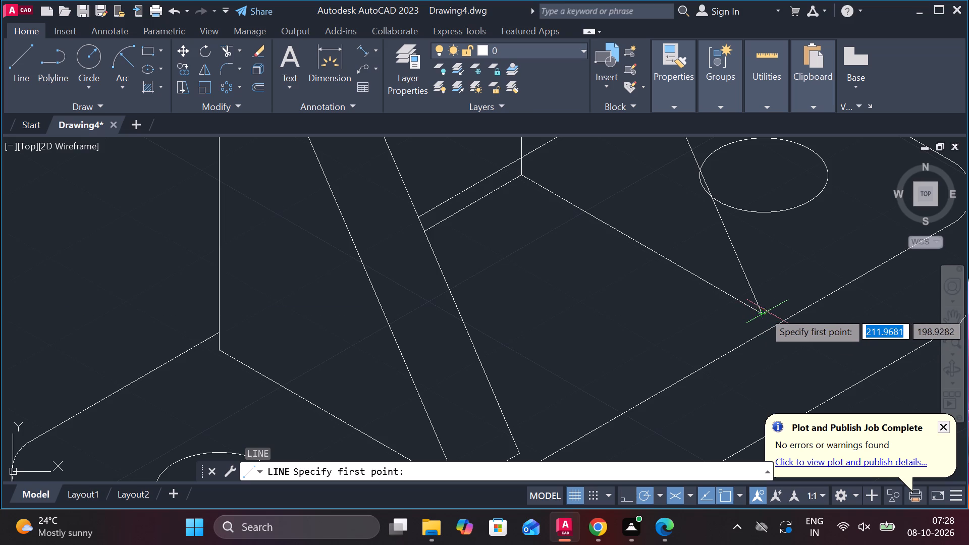
{"action": "left_click", "coordinate": [762, 311]}
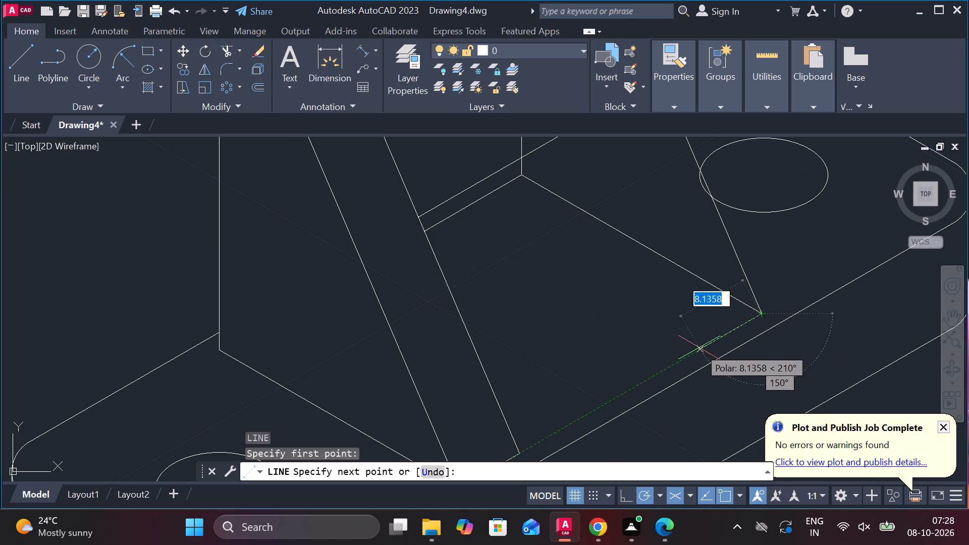
{"action": "key", "text": "8"}
{"action": "key", "text": "Return"}
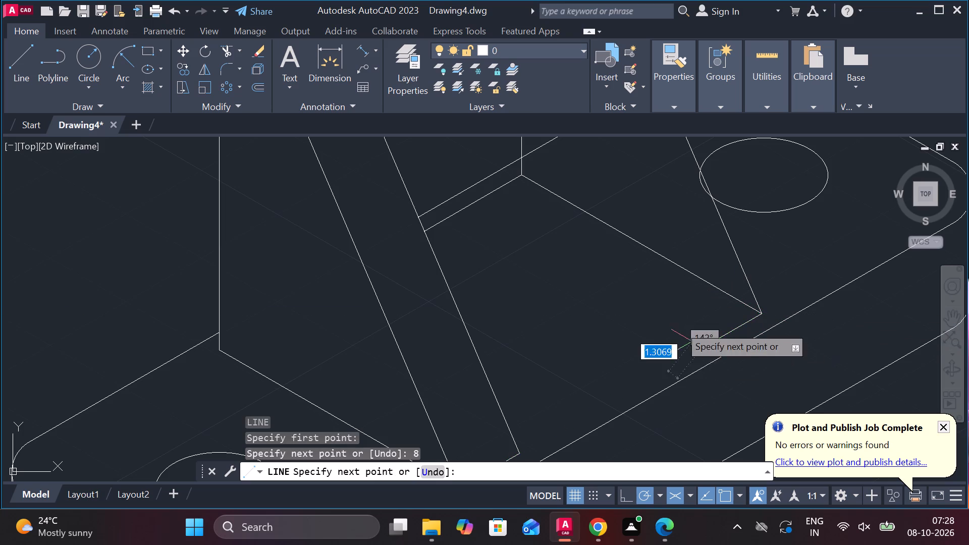
{"action": "scroll", "coordinate": [675, 320], "scroll_direction": "down", "scroll_amount": 2}
{"action": "middle_click_drag", "start_coordinate": [682, 321], "coordinate": [685, 380]}
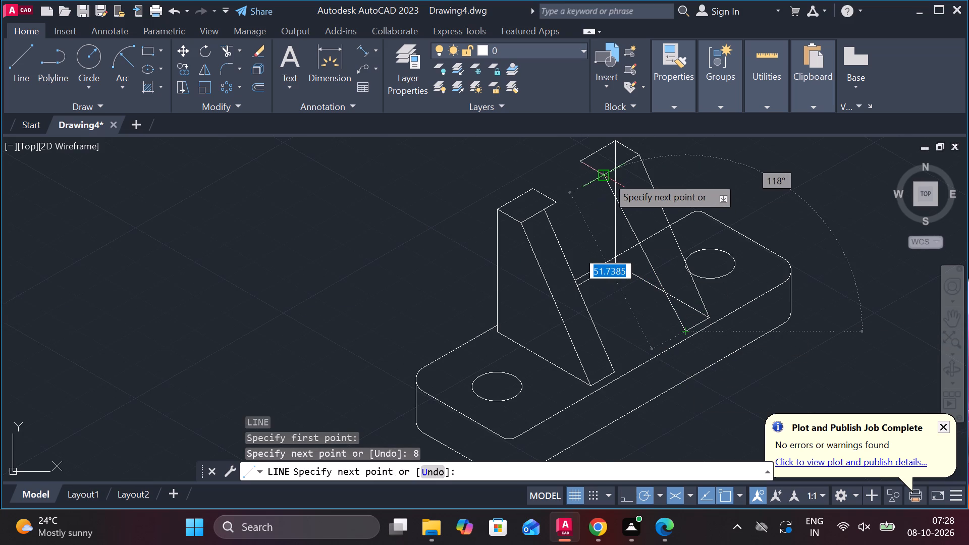
{"action": "scroll", "coordinate": [607, 177], "scroll_direction": "up", "scroll_amount": 3}
{"action": "middle_click_drag", "start_coordinate": [609, 177], "coordinate": [626, 219]}
{"action": "scroll", "coordinate": [667, 169], "scroll_direction": "down", "scroll_amount": 1}
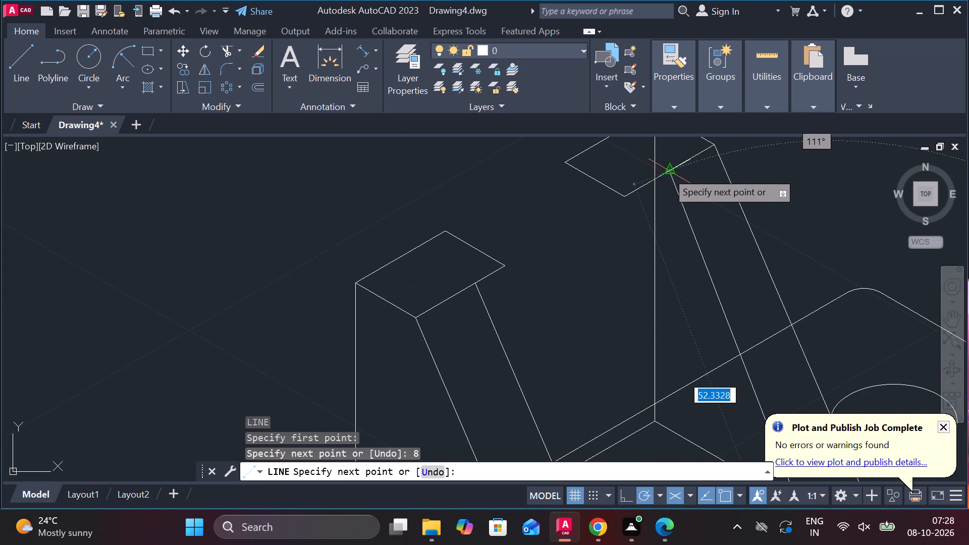
{"action": "left_click", "coordinate": [673, 169]}
{"action": "scroll", "coordinate": [701, 181], "scroll_direction": "down", "scroll_amount": 2}
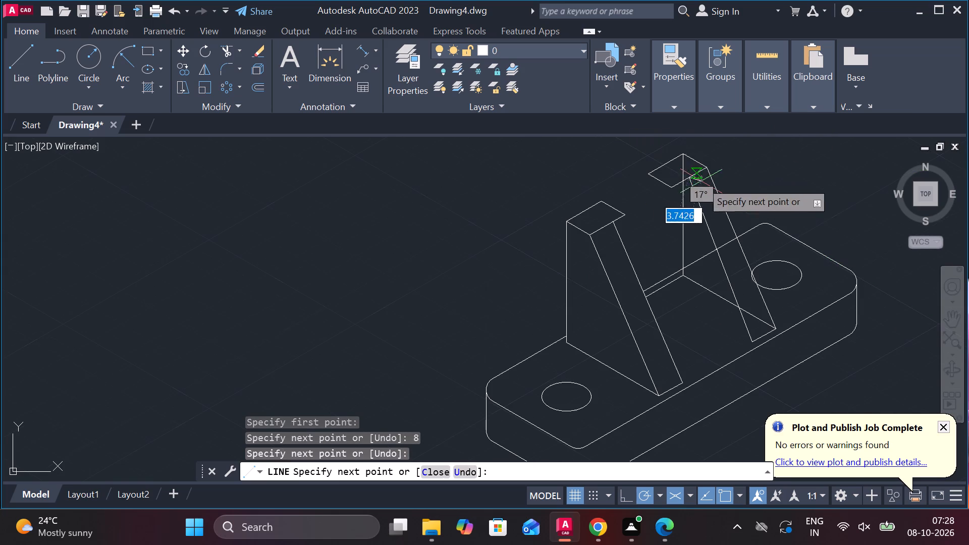
{"action": "key", "text": "Escape"}
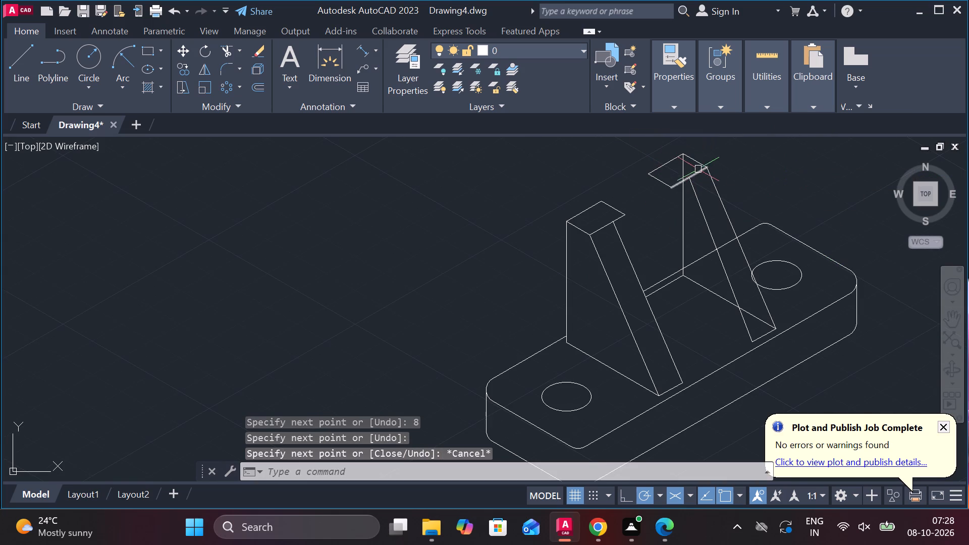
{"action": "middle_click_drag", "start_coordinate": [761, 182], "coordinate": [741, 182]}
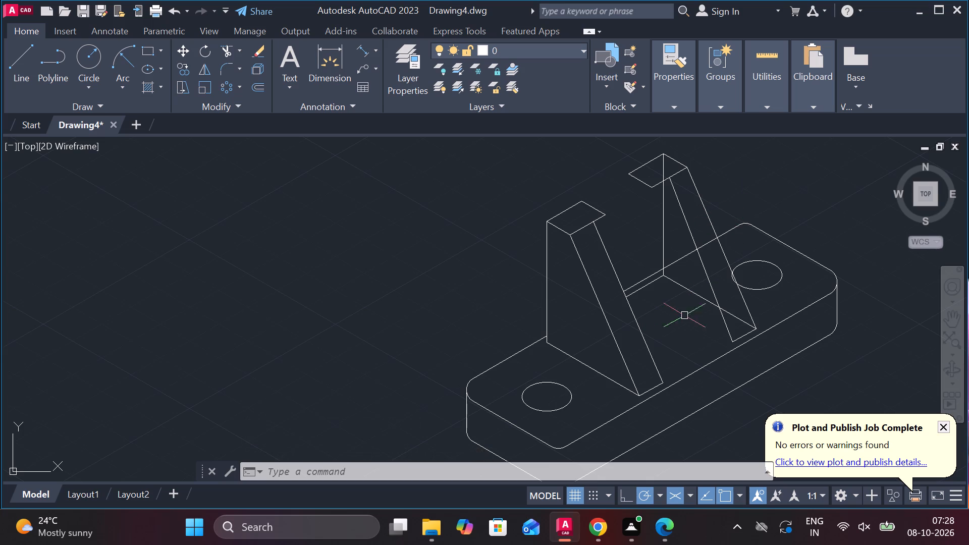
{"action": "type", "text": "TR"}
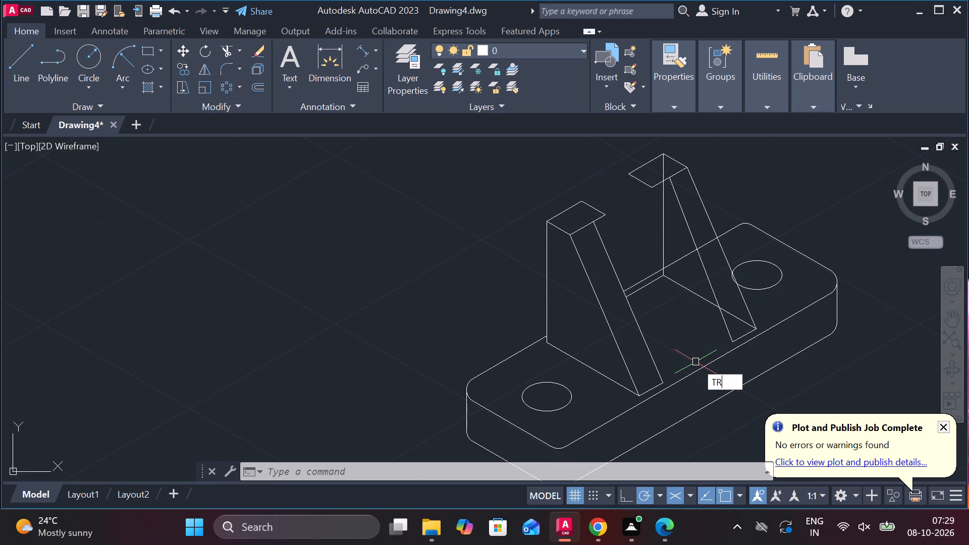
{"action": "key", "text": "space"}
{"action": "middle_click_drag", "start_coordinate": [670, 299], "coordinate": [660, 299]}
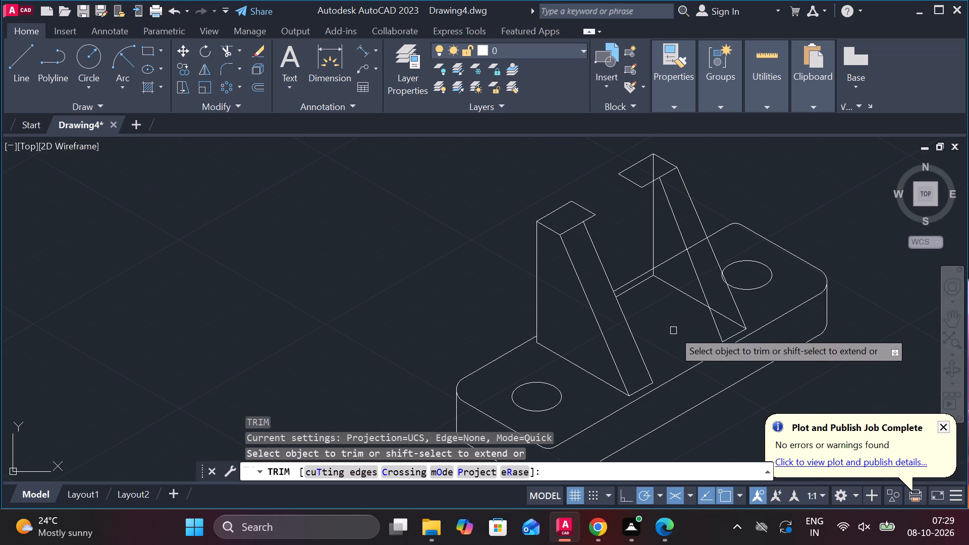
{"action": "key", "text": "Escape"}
Draw a line about 50 units long at 150° from the second rib's near foot corner, crossing over the first rib.
{"action": "key", "text": "l"}
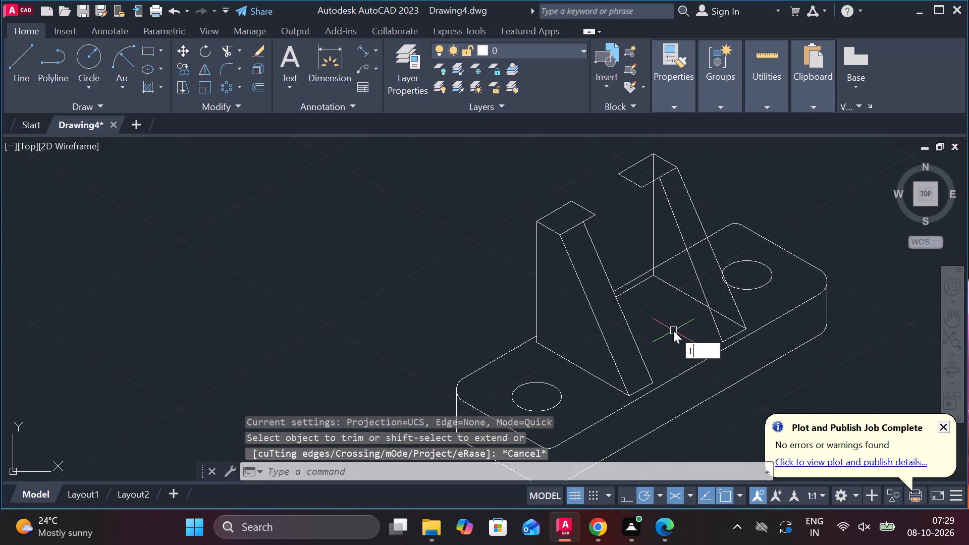
{"action": "key", "text": "Return"}
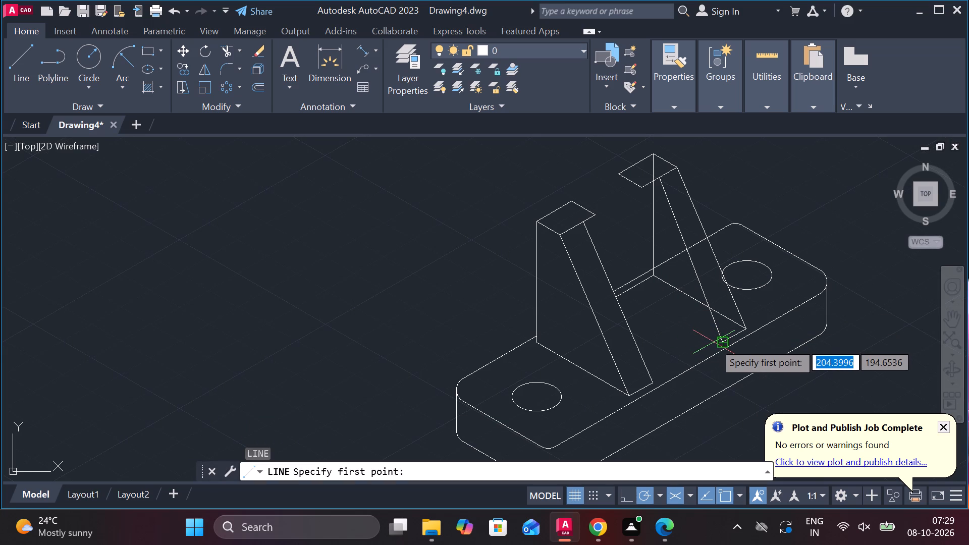
{"action": "left_click", "coordinate": [722, 341]}
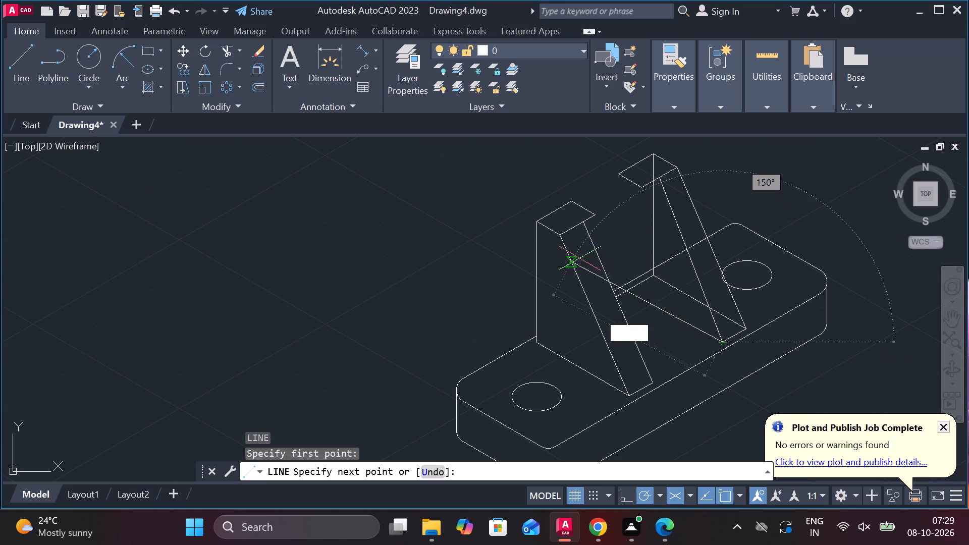
{"action": "scroll", "coordinate": [592, 251], "scroll_direction": "up", "scroll_amount": 2}
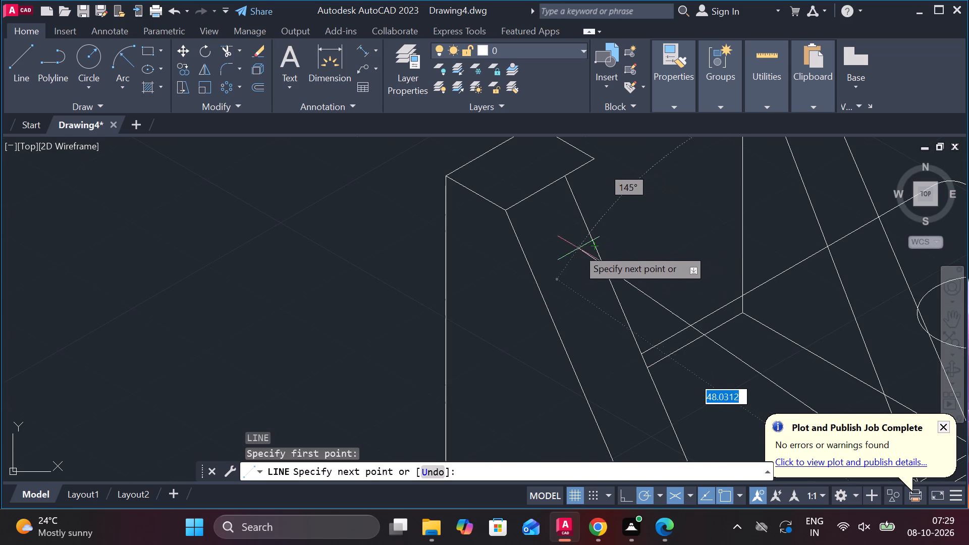
{"action": "scroll", "coordinate": [553, 260], "scroll_direction": "down", "scroll_amount": 1}
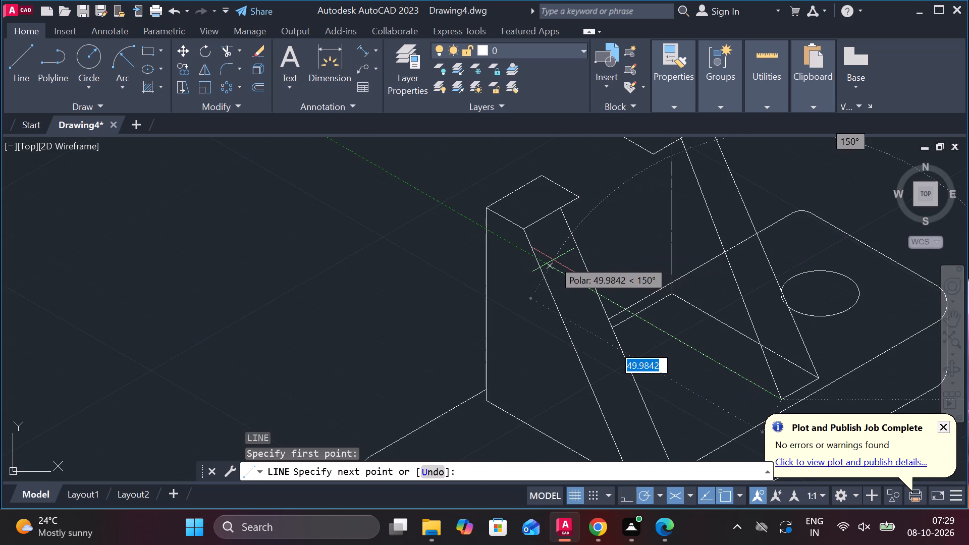
{"action": "left_click", "coordinate": [553, 260]}
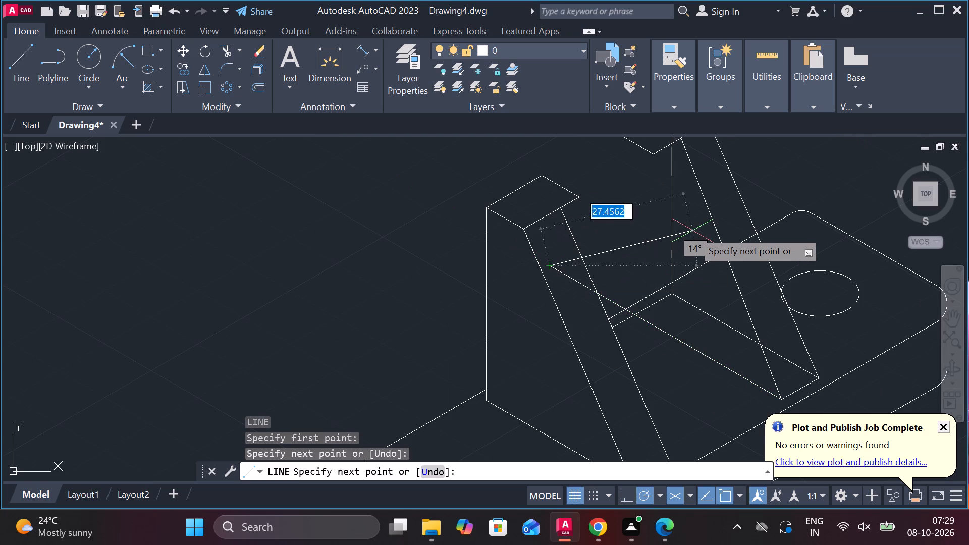
{"action": "key", "text": "Escape"}
Trim the 150° line back to the inset rectangle's back edge, removing the pieces beyond it and across the first rib.
{"action": "type", "text": "TR"}
{"action": "key", "text": "space"}
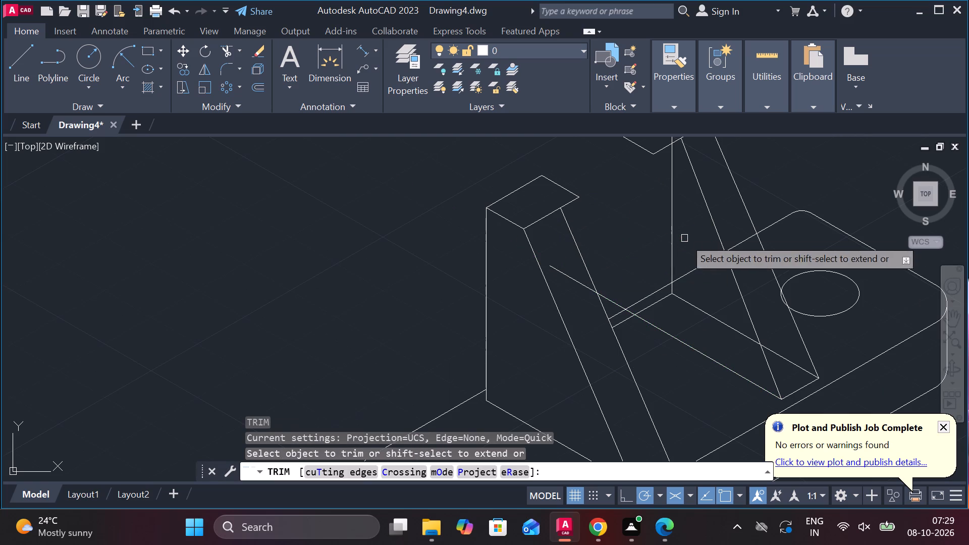
{"action": "left_click", "coordinate": [620, 302]}
{"action": "scroll", "coordinate": [648, 308], "scroll_direction": "up", "scroll_amount": 1}
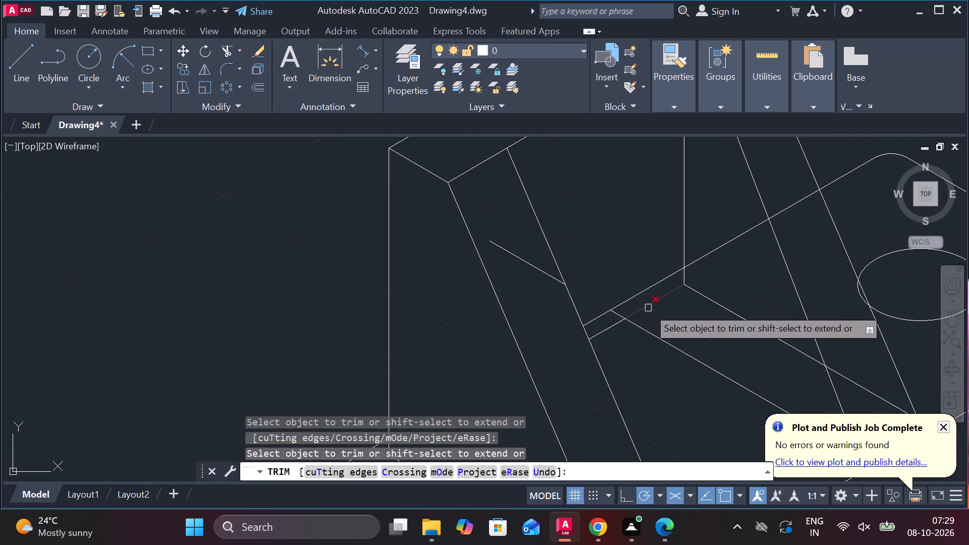
{"action": "scroll", "coordinate": [711, 308], "scroll_direction": "down", "scroll_amount": 3}
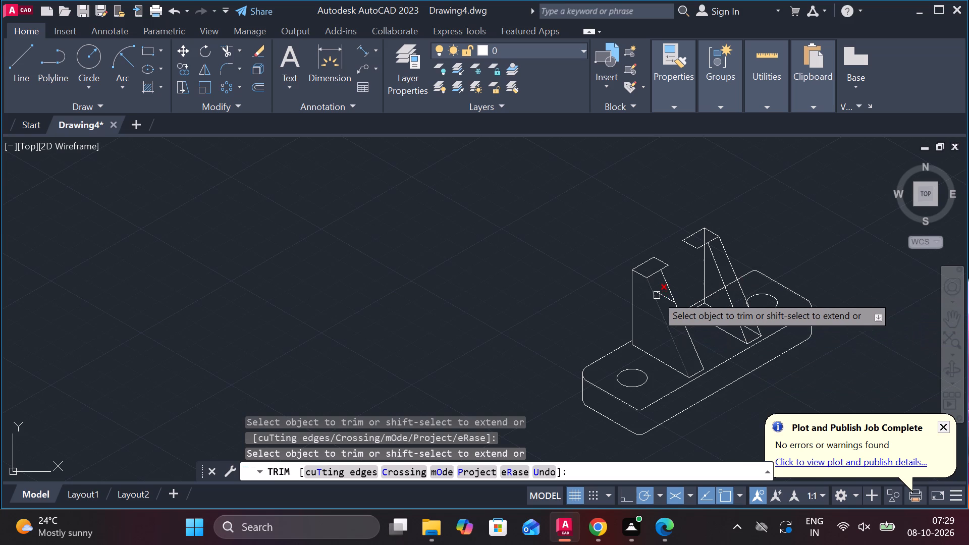
{"action": "left_click", "coordinate": [665, 296]}
{"action": "scroll", "coordinate": [672, 268], "scroll_direction": "up", "scroll_amount": 2}
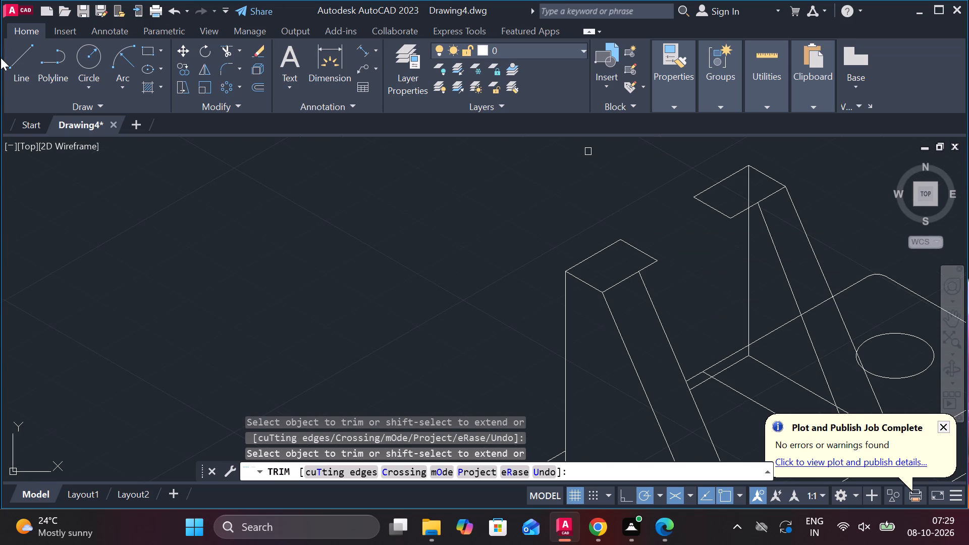
Draw a vertical line down from the midpoint of the second raised rectangle's front edge, past the 150° base line.
{"action": "left_click", "coordinate": [12, 59]}
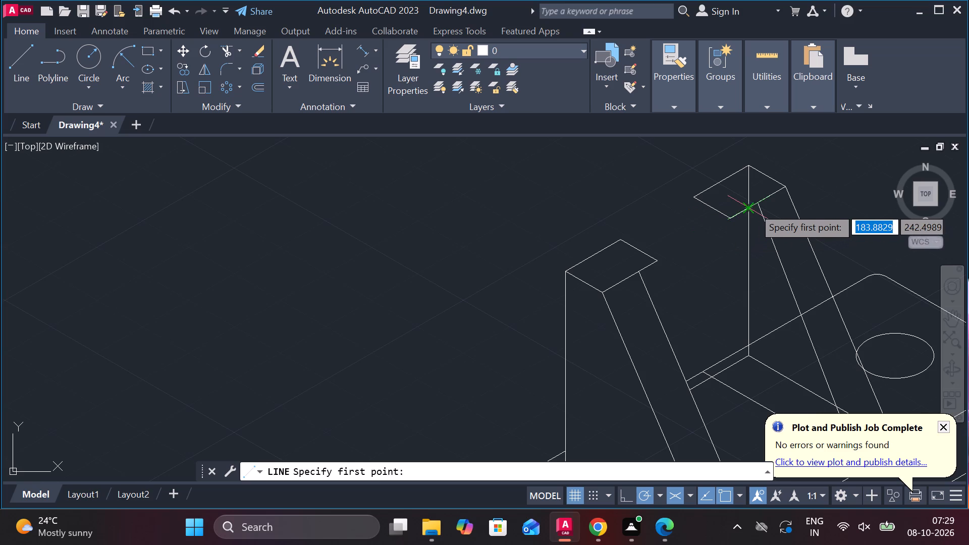
{"action": "left_click", "coordinate": [757, 206]}
{"action": "middle_click_drag", "start_coordinate": [760, 332], "coordinate": [727, 233]}
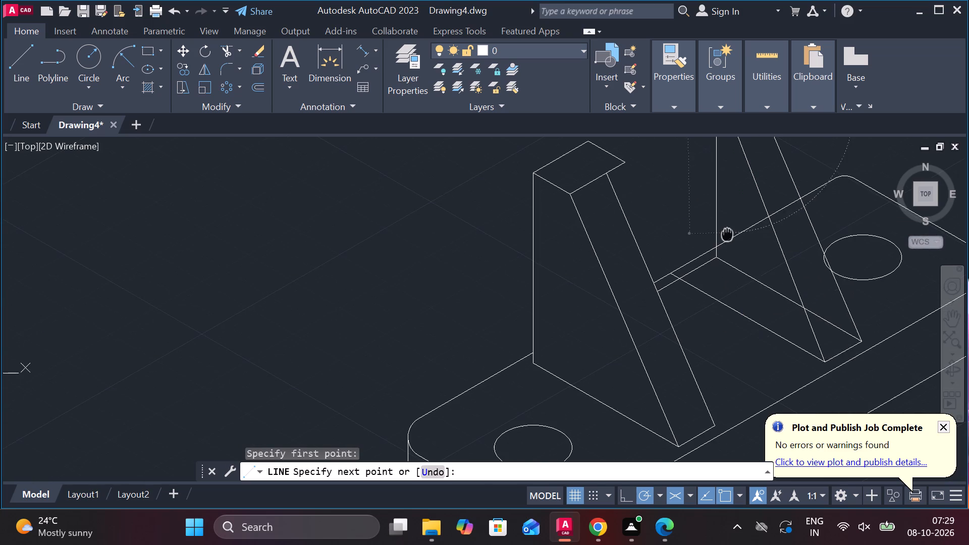
{"action": "left_click", "coordinate": [731, 334]}
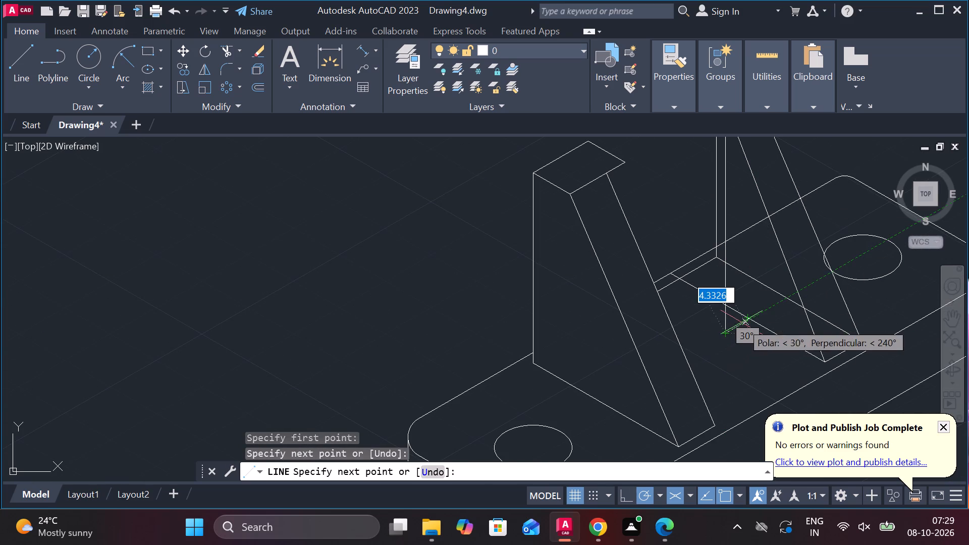
{"action": "key", "text": "Escape"}
Trim the vertical line below the second rib's base line, and remove the hidden base and plate-edge pieces between the two ribs.
{"action": "type", "text": "TR"}
{"action": "key", "text": "space"}
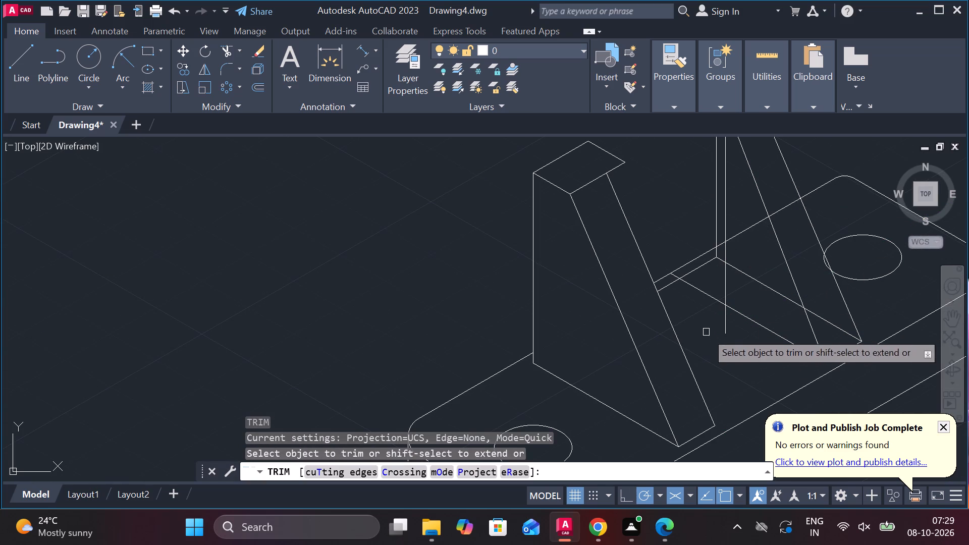
{"action": "left_click", "coordinate": [725, 328]}
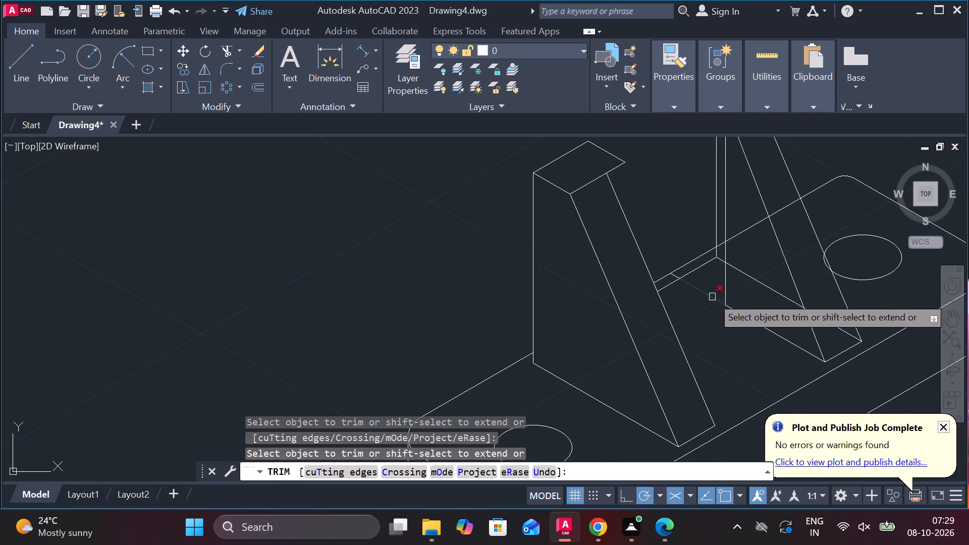
{"action": "left_click", "coordinate": [712, 297]}
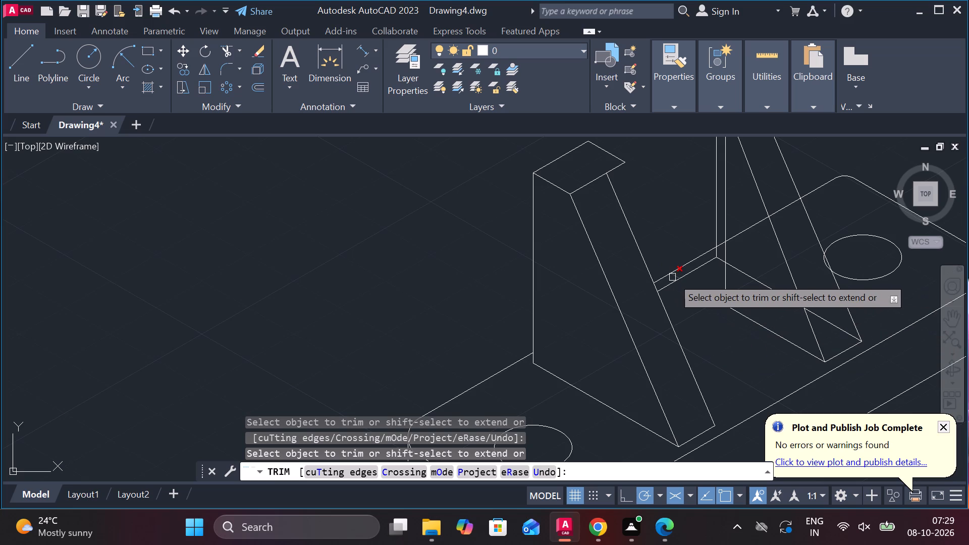
{"action": "left_click", "coordinate": [672, 277]}
{"action": "left_click_drag", "start_coordinate": [667, 226], "coordinate": [704, 314]}
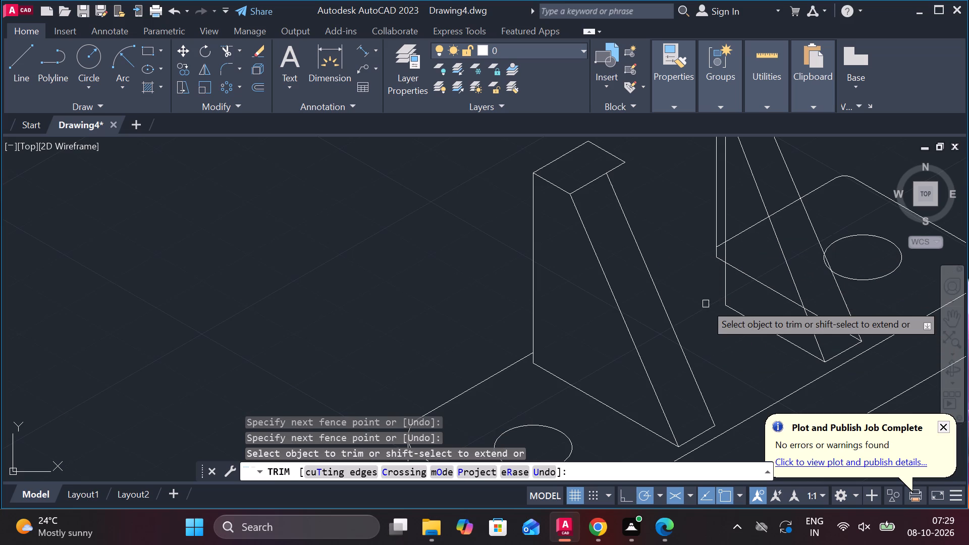
Trim the second rib's hidden back vertical, the plate's back edge behind the rib, and the leftover base line across its faces.
{"action": "scroll", "coordinate": [706, 304], "scroll_direction": "down", "scroll_amount": 2}
{"action": "scroll", "coordinate": [693, 291], "scroll_direction": "up", "scroll_amount": 2}
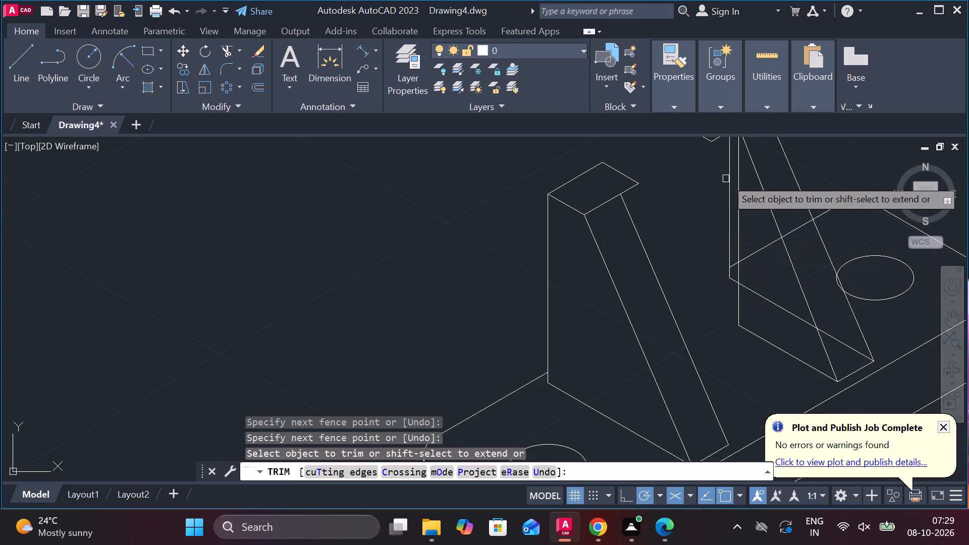
{"action": "left_click", "coordinate": [727, 172]}
{"action": "left_click", "coordinate": [729, 279]}
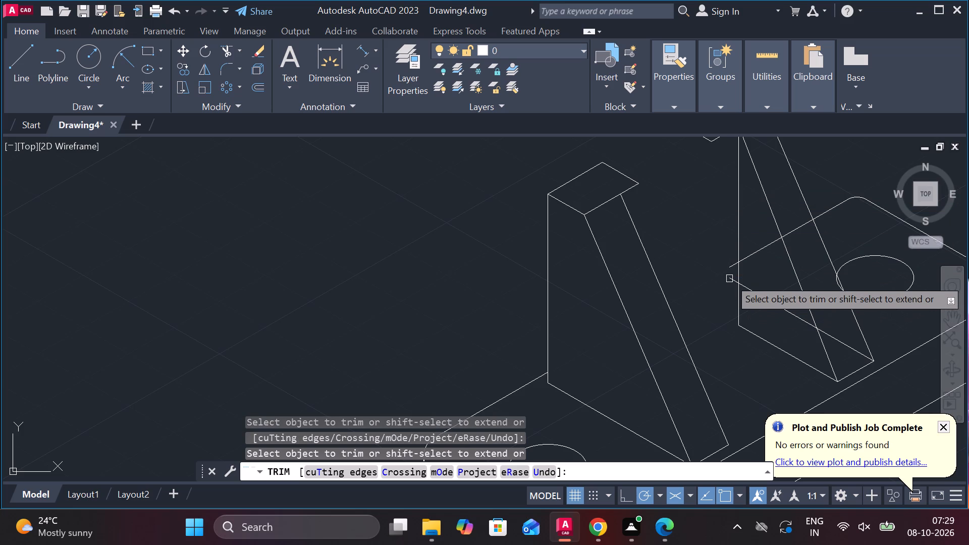
{"action": "left_click", "coordinate": [729, 268]}
{"action": "left_click", "coordinate": [729, 276]}
{"action": "left_click", "coordinate": [748, 257]}
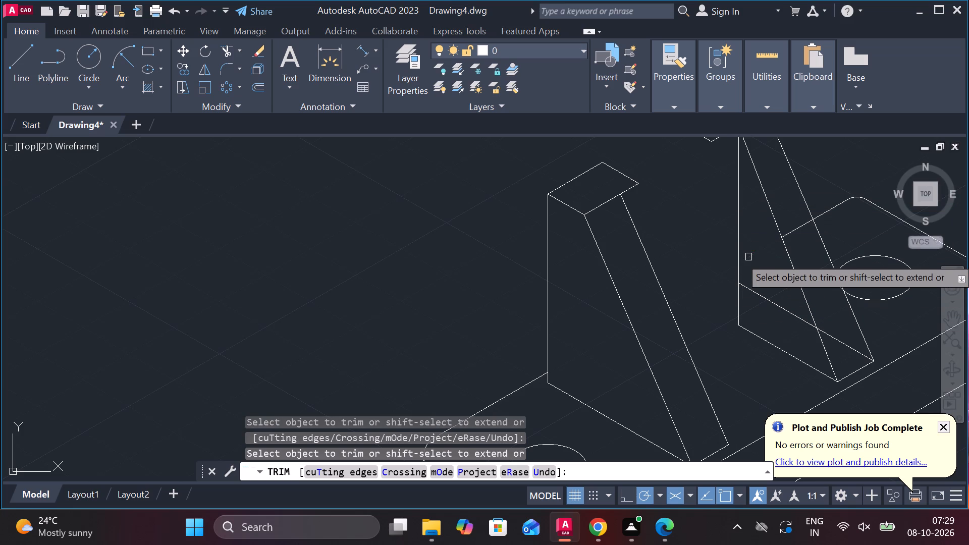
{"action": "left_click", "coordinate": [802, 229]}
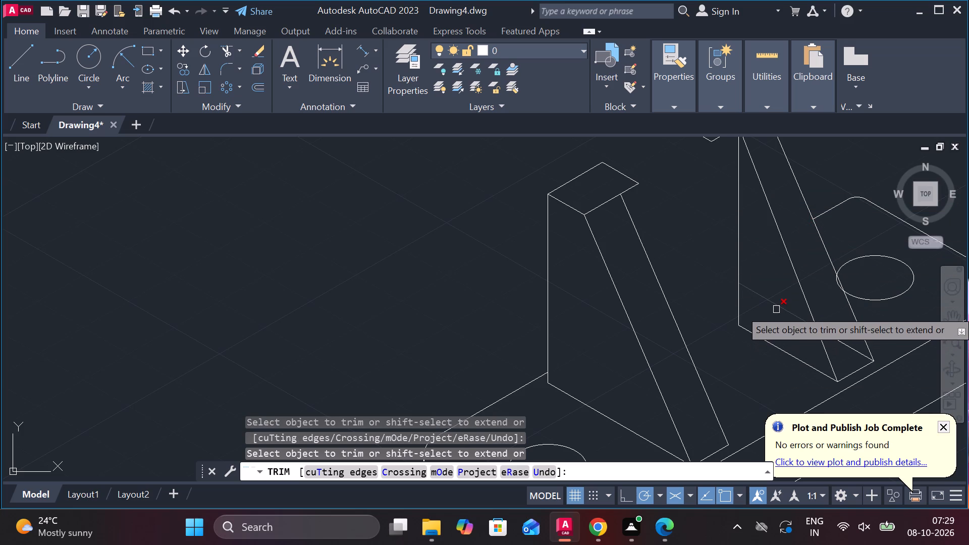
{"action": "left_click", "coordinate": [775, 306]}
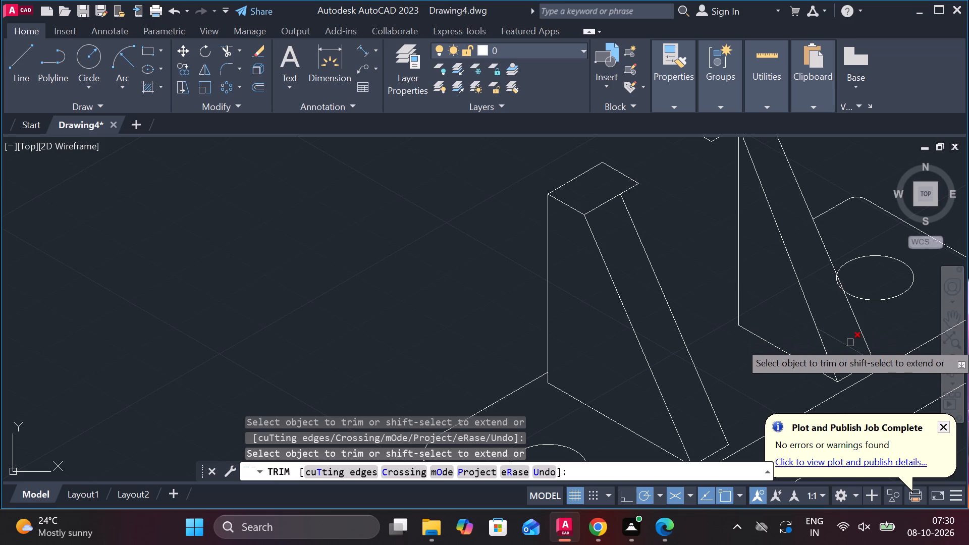
{"action": "left_click", "coordinate": [850, 343]}
Trim the arc of the far hole hidden behind the second rib's sloping face.
{"action": "scroll", "coordinate": [844, 343], "scroll_direction": "down", "scroll_amount": 2}
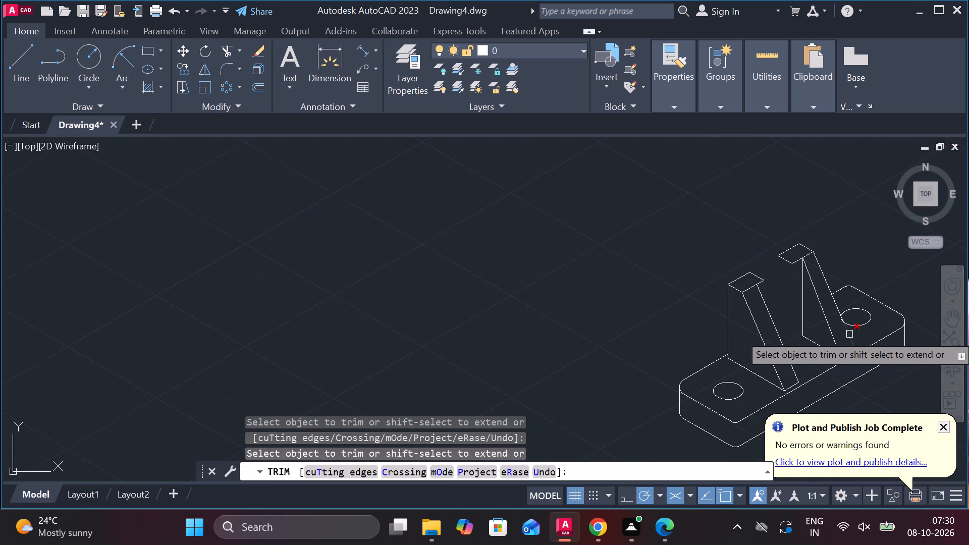
{"action": "scroll", "coordinate": [858, 348], "scroll_direction": "up", "scroll_amount": 2}
{"action": "scroll", "coordinate": [811, 298], "scroll_direction": "up", "scroll_amount": 2}
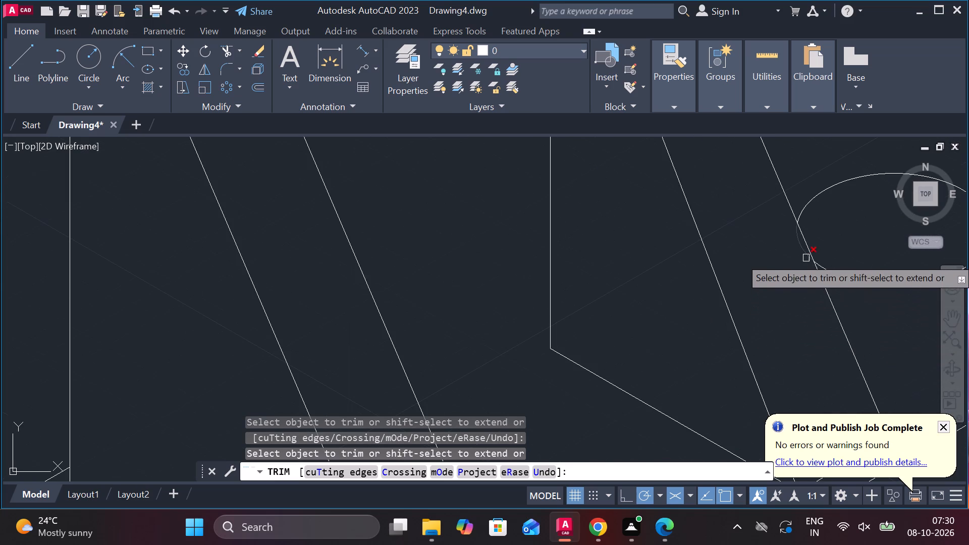
{"action": "left_click", "coordinate": [806, 256]}
{"action": "scroll", "coordinate": [792, 284], "scroll_direction": "down", "scroll_amount": 4}
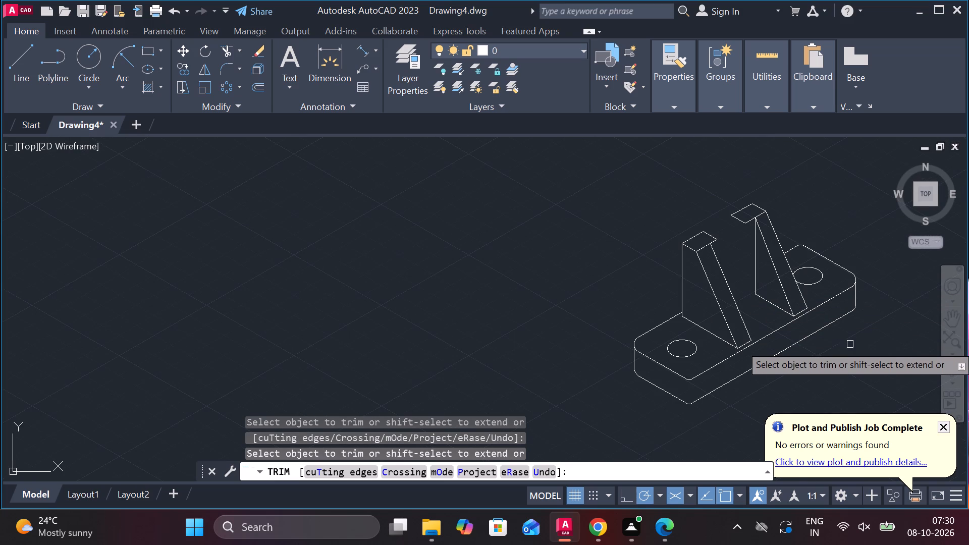
{"action": "middle_click_drag", "start_coordinate": [832, 344], "coordinate": [762, 360]}
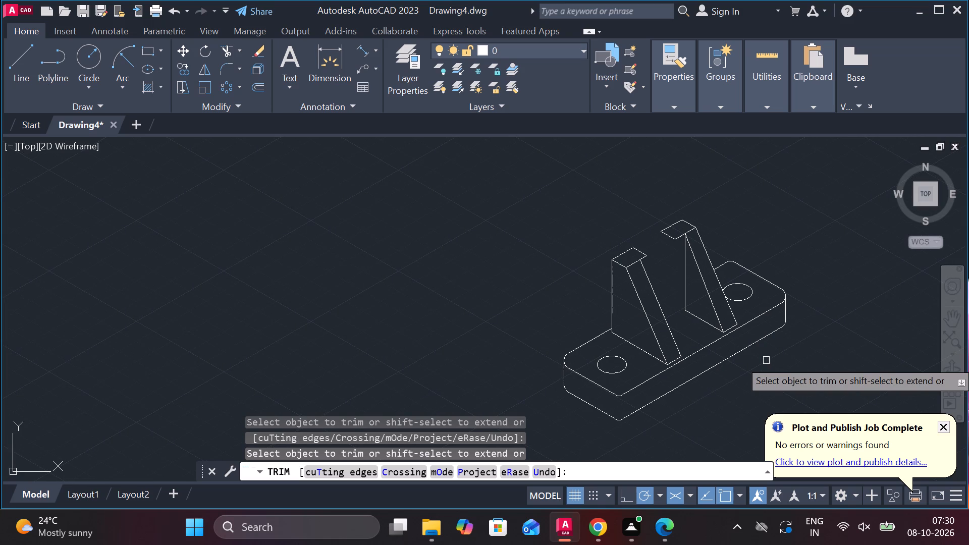
{"action": "key", "text": "Escape"}
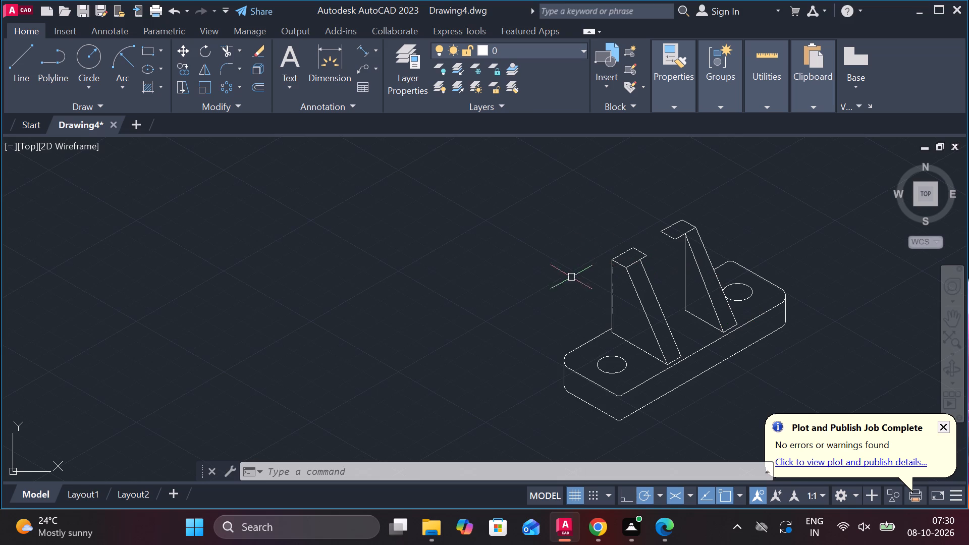
Draw a line joining the ribs' tops along the back, from the first raised rectangle's outer corner to the second's far corner.
{"action": "left_click", "coordinate": [12, 58]}
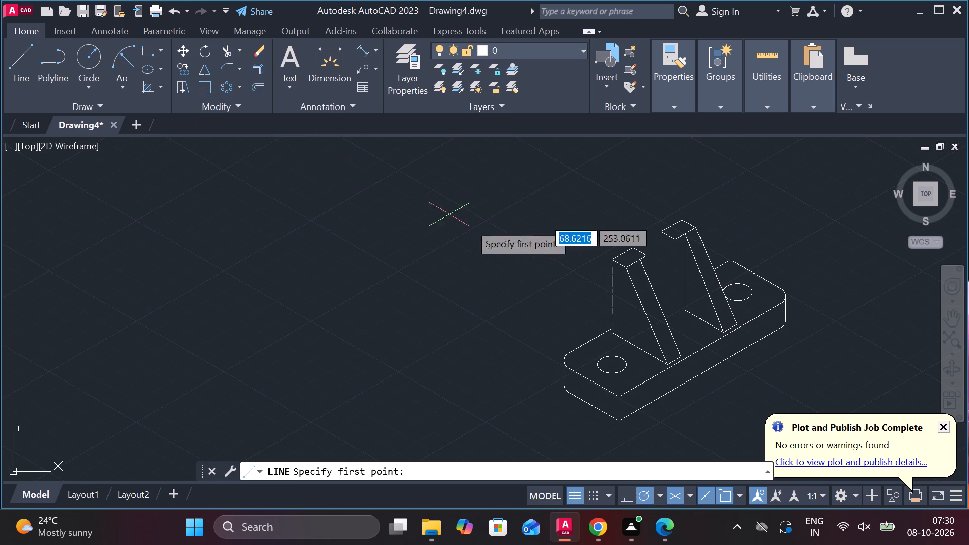
{"action": "left_click", "coordinate": [611, 258]}
{"action": "left_click", "coordinate": [681, 220]}
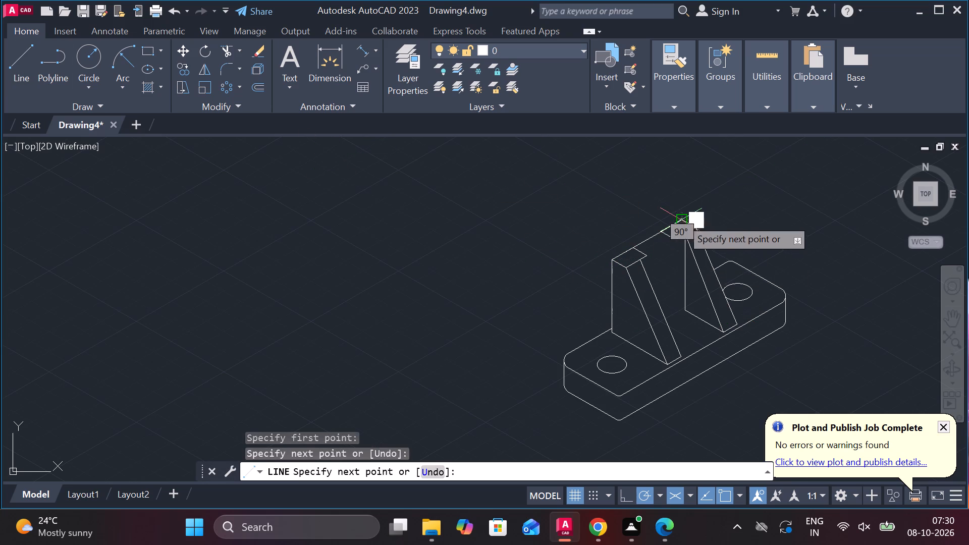
{"action": "scroll", "coordinate": [731, 219], "scroll_direction": "up", "scroll_amount": 1}
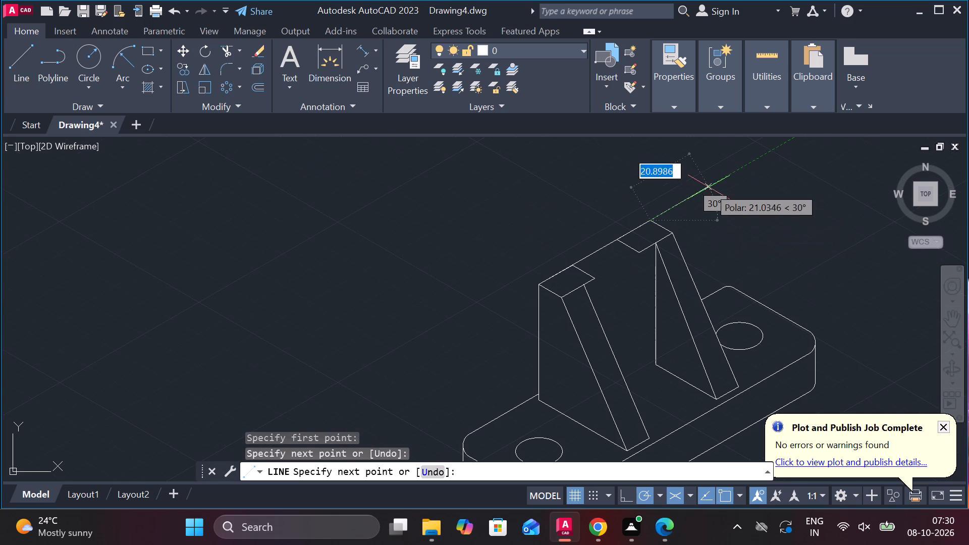
{"action": "key", "text": "Escape"}
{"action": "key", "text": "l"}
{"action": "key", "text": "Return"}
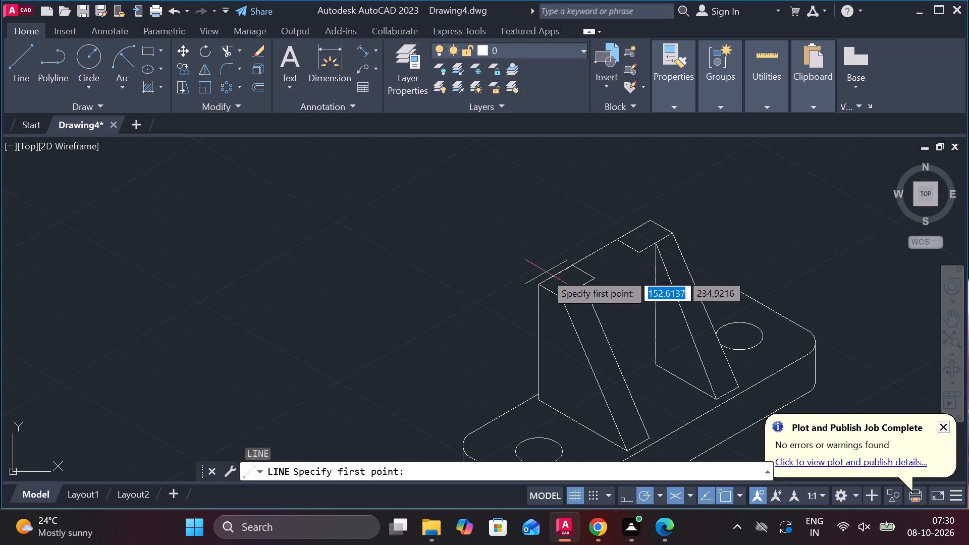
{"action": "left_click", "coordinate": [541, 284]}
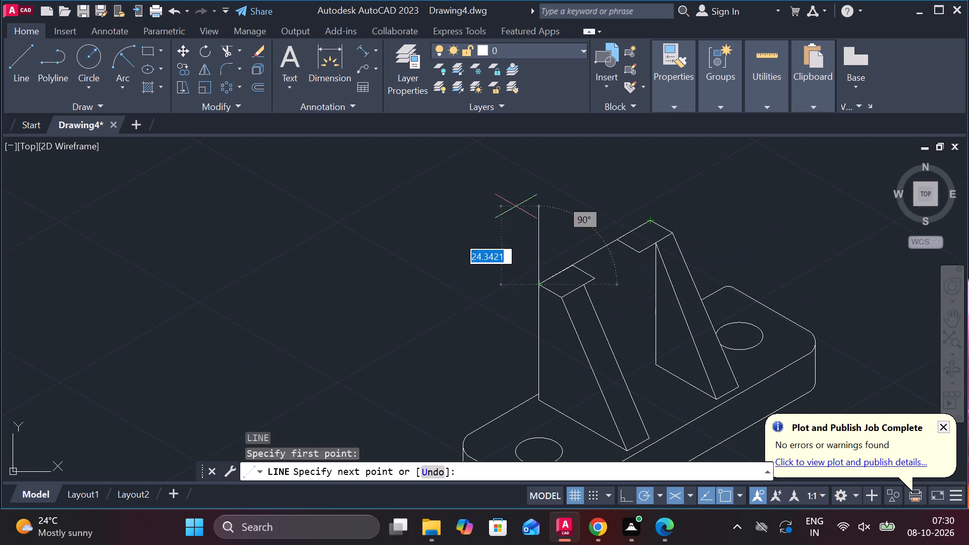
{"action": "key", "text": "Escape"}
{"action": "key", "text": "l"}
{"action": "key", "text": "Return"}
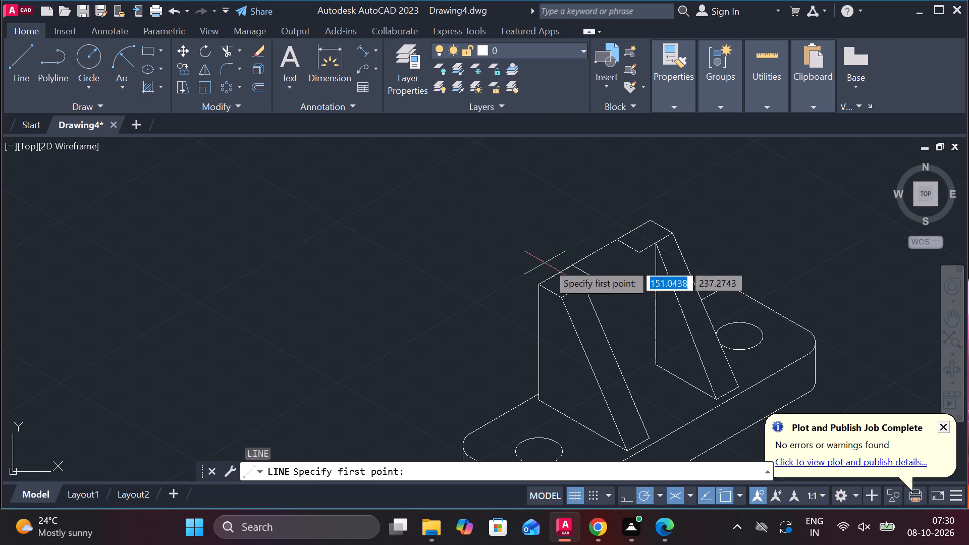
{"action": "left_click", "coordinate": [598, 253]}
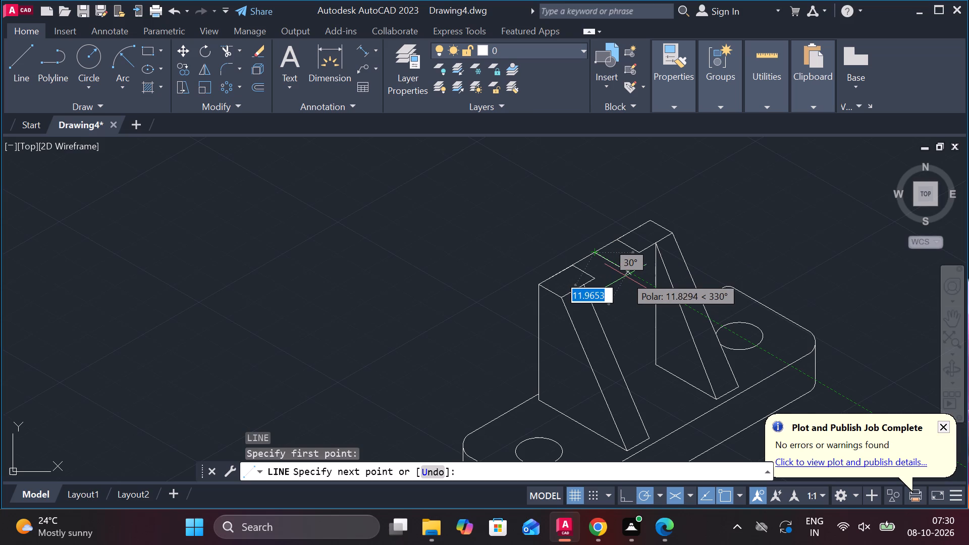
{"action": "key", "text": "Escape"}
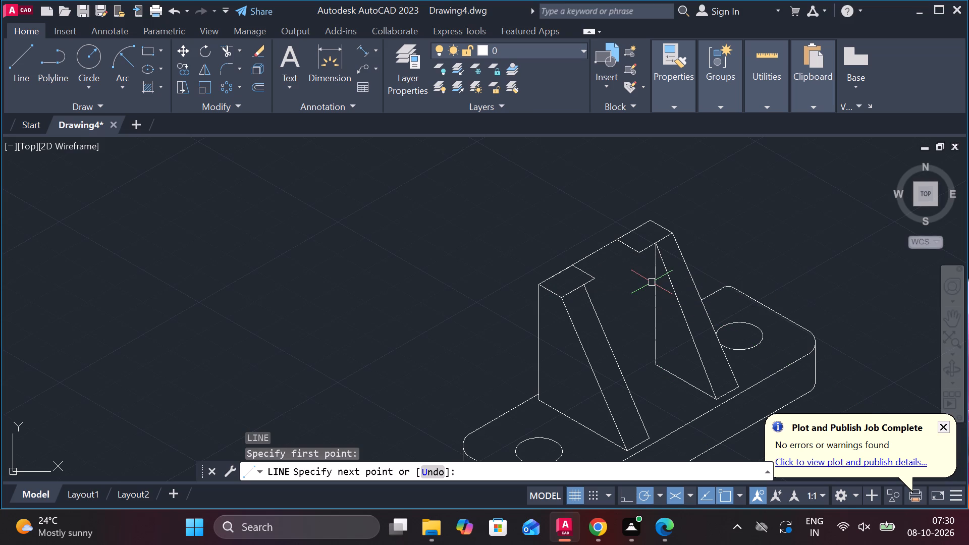
Draw a line joining the front edges of the two raised rectangles across the gap between the ribs.
{"action": "key", "text": "l"}
{"action": "key", "text": "Return"}
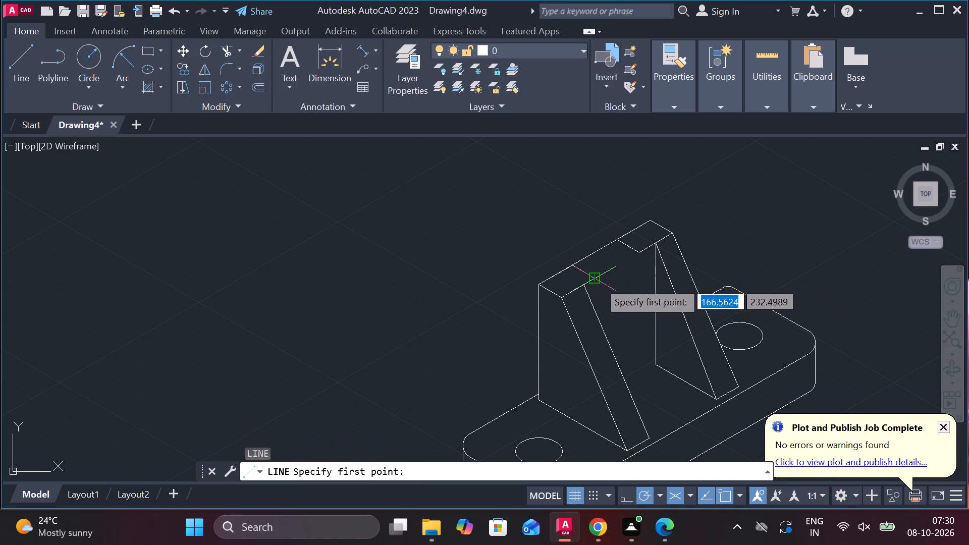
{"action": "left_click", "coordinate": [599, 282]}
{"action": "left_click", "coordinate": [634, 257]}
{"action": "key", "text": "Escape"}
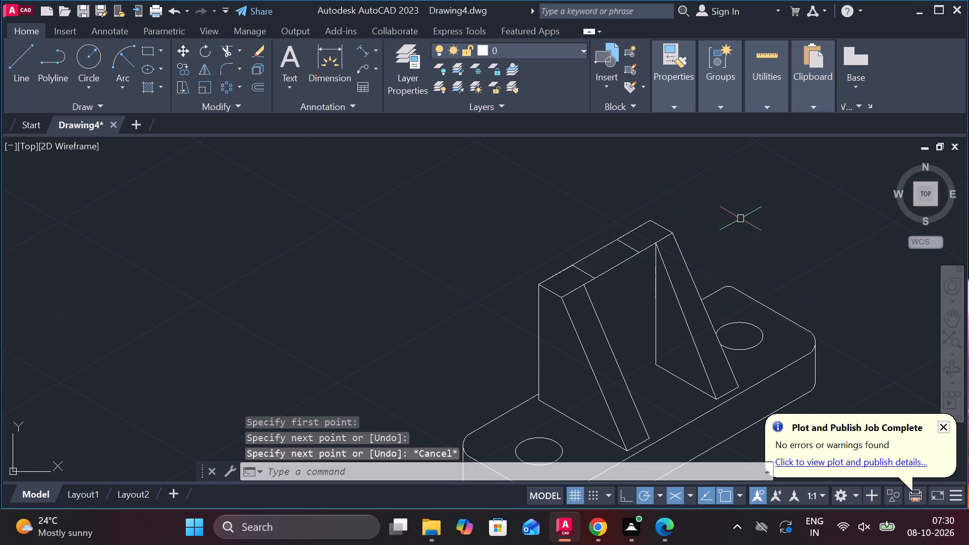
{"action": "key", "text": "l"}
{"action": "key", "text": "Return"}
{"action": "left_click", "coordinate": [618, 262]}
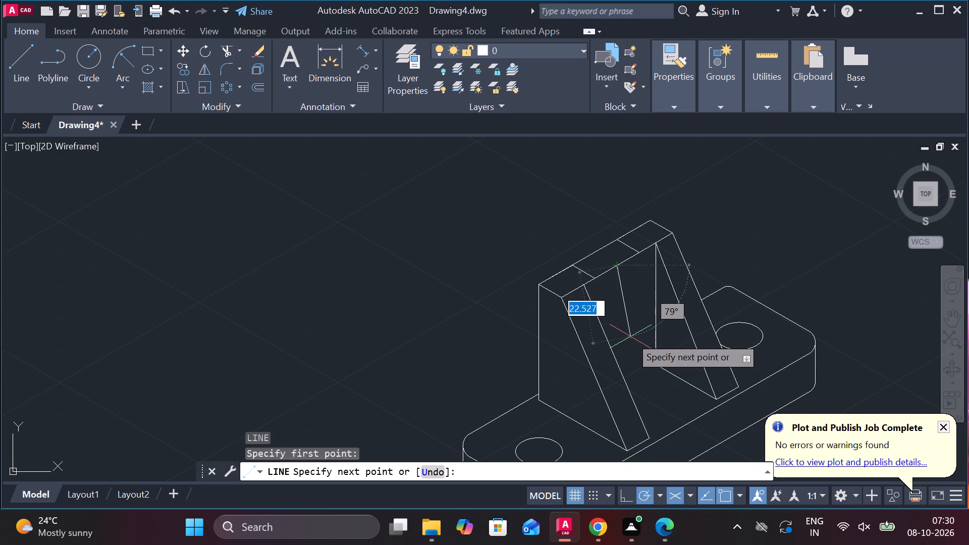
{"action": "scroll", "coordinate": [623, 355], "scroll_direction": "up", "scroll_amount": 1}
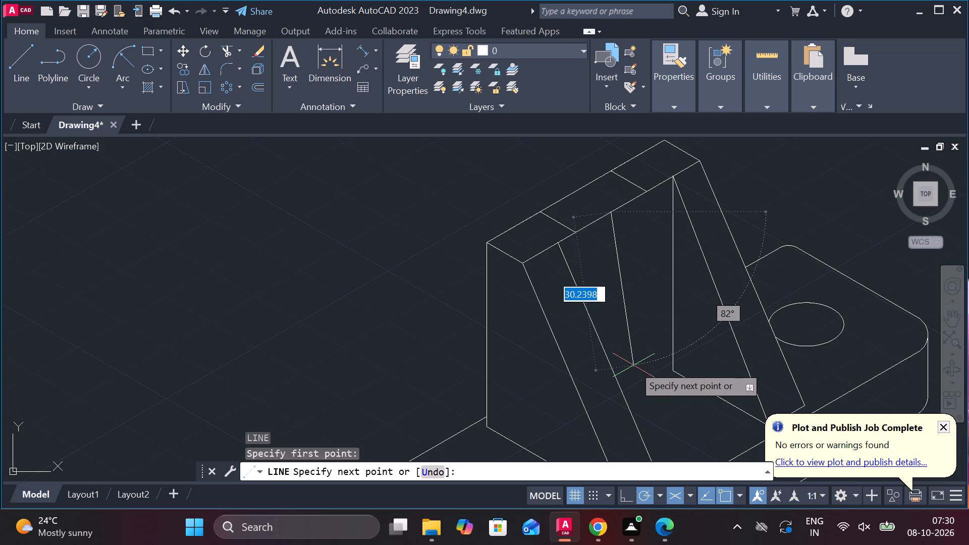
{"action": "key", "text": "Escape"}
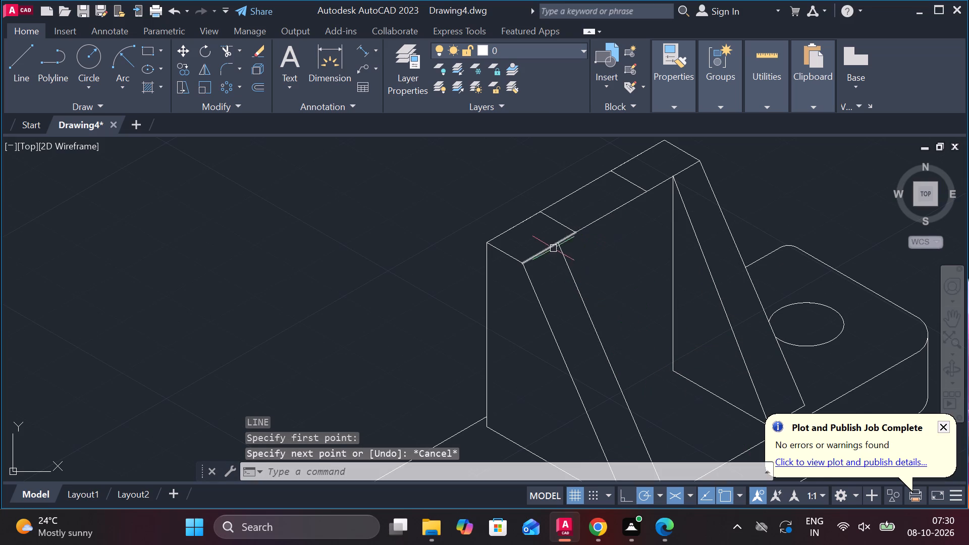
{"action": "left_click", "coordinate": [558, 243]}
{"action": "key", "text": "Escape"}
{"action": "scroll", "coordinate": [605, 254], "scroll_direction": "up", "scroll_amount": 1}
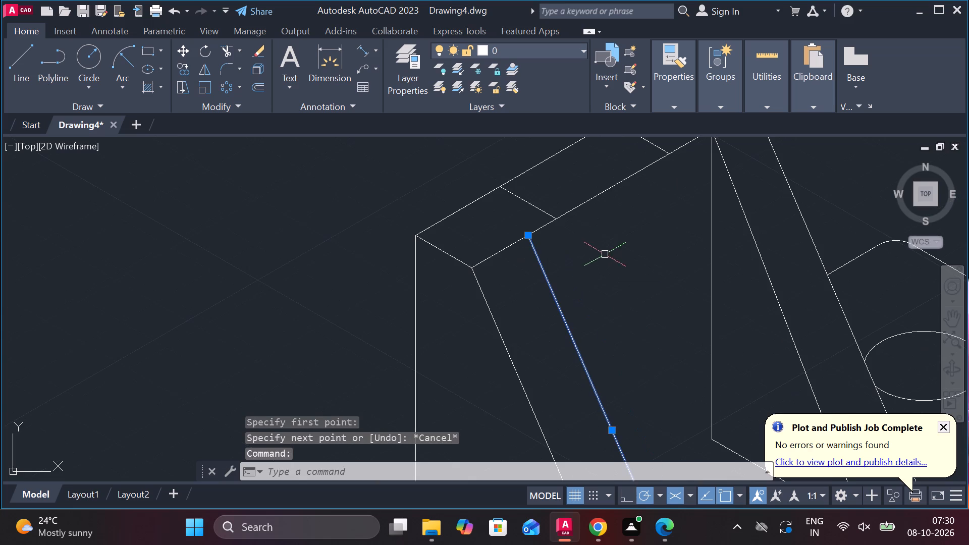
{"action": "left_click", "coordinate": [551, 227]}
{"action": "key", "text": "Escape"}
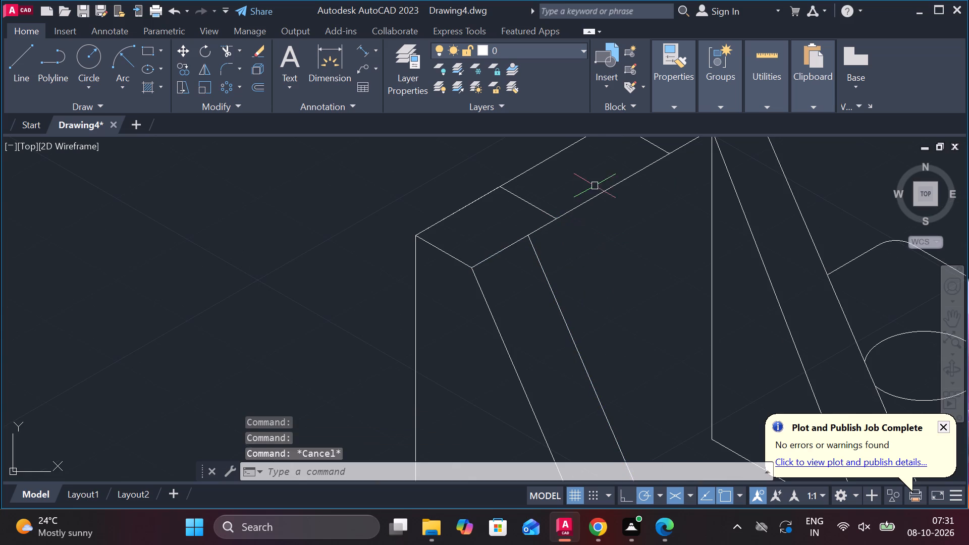
Copy the front connecting line between the rib tops 10 units straight down at 270°.
{"action": "left_click", "coordinate": [597, 194]}
{"action": "type", "text": "CO"}
{"action": "key", "text": "Return"}
{"action": "left_click", "coordinate": [613, 191]}
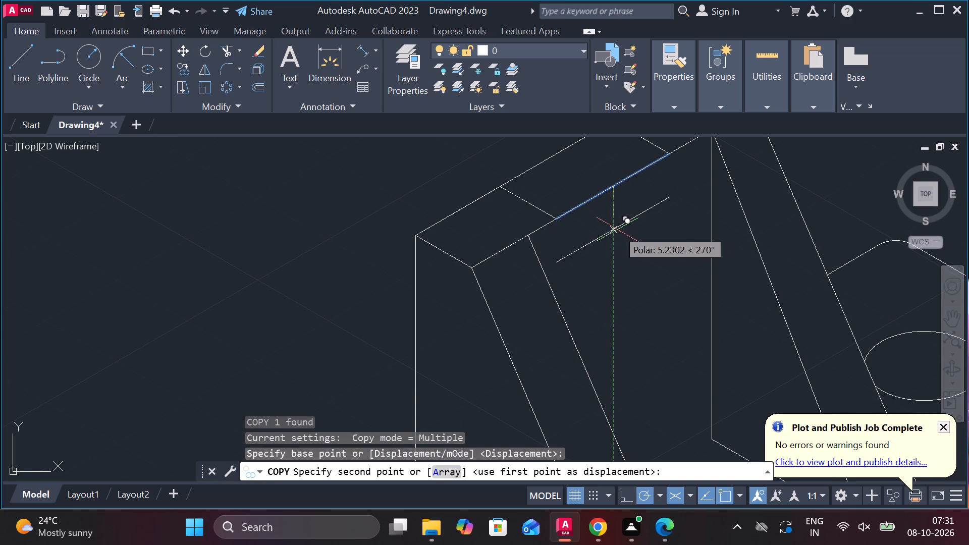
{"action": "type", "text": "10"}
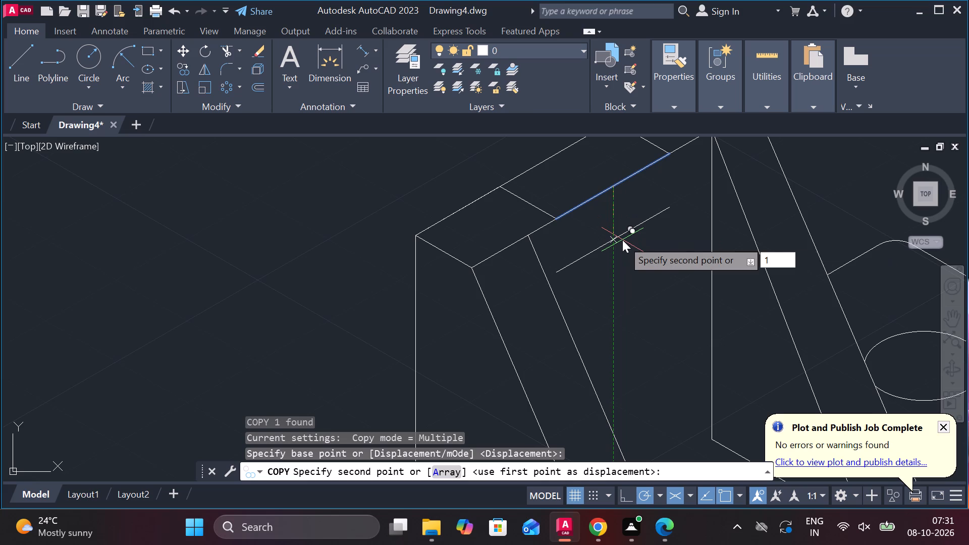
{"action": "key", "text": "Return"}
{"action": "key", "text": "Escape"}
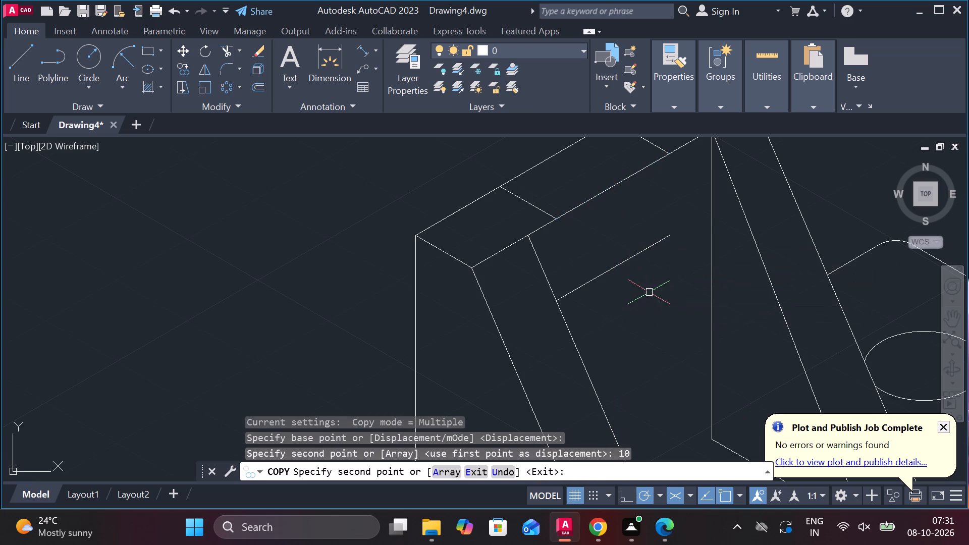
Draw a vertical line down from the midpoint of the upper front connecting line, crossing past the copied line.
{"action": "left_click", "coordinate": [28, 60]}
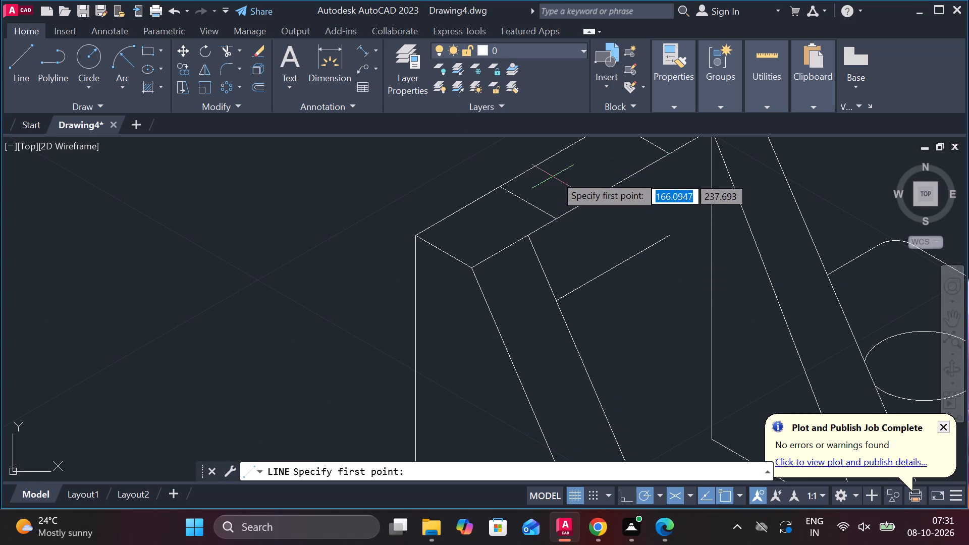
{"action": "left_click", "coordinate": [616, 185]}
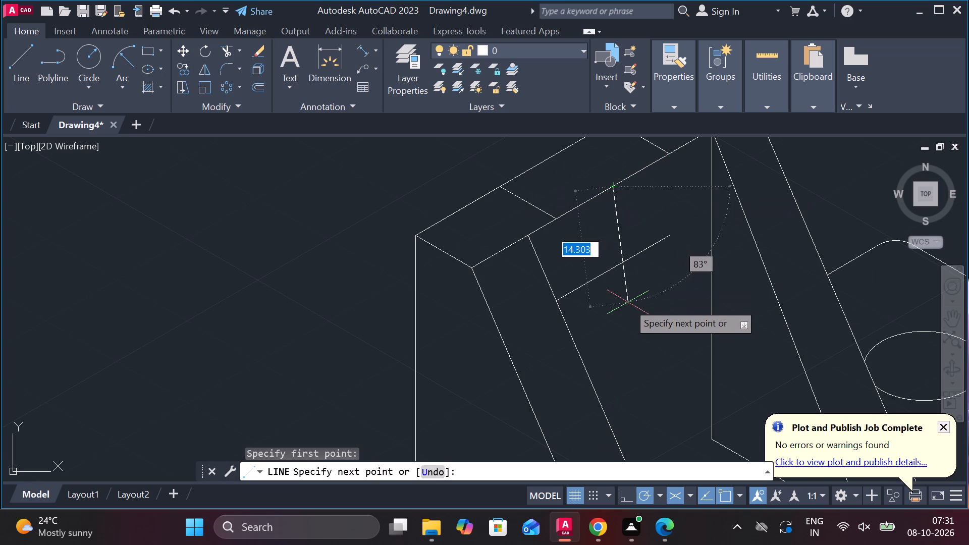
{"action": "left_click", "coordinate": [624, 312]}
{"action": "key", "text": "Escape"}
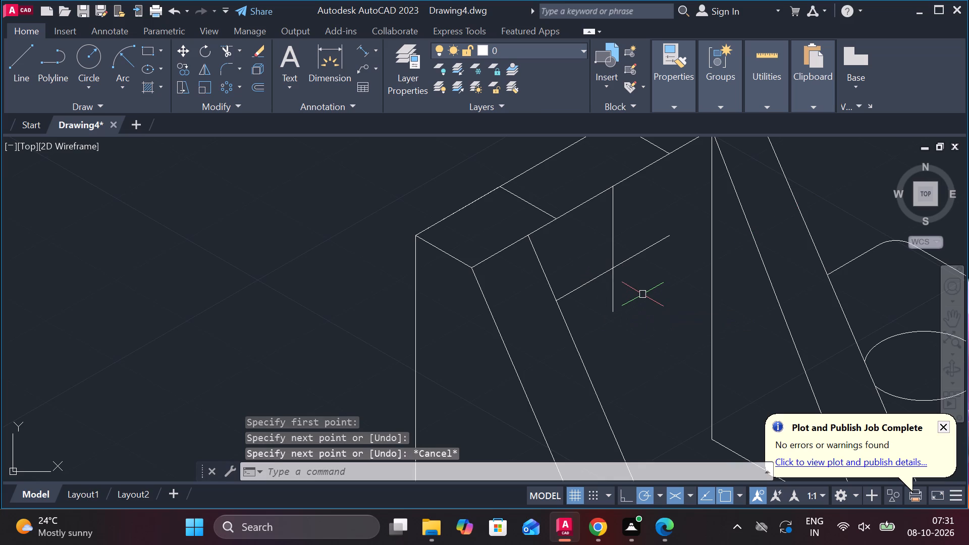
Switch the drawing plane to Isoplane Right while previewing an isocircle centred where the vertical centre line crosses the copied line.
{"action": "key", "text": "e"}
{"action": "key", "text": "l"}
{"action": "key", "text": "Return"}
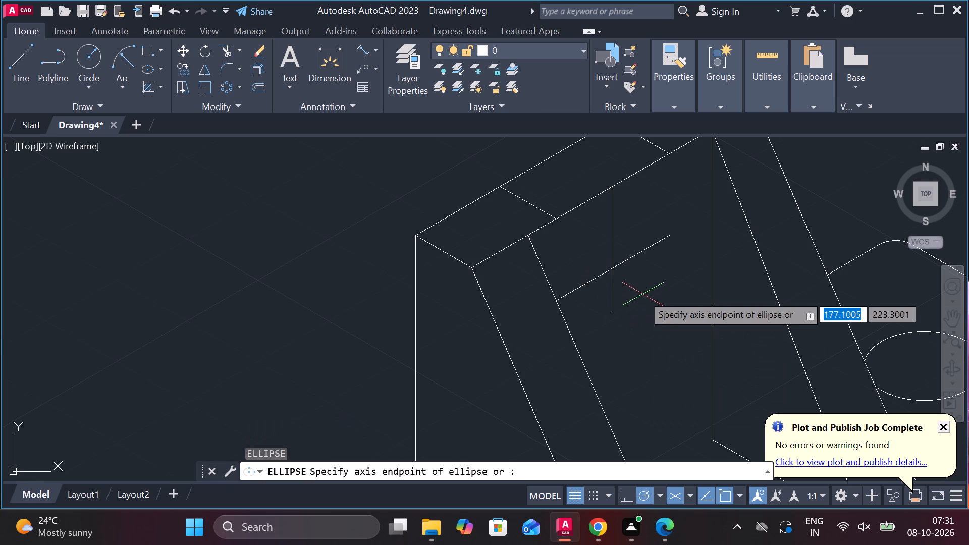
{"action": "key", "text": "i"}
{"action": "key", "text": "Return"}
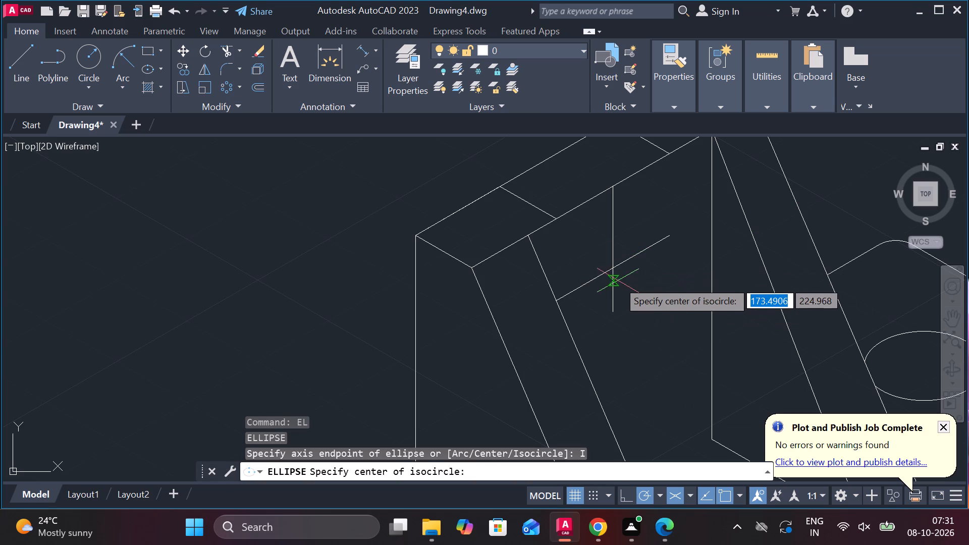
{"action": "left_click", "coordinate": [616, 273]}
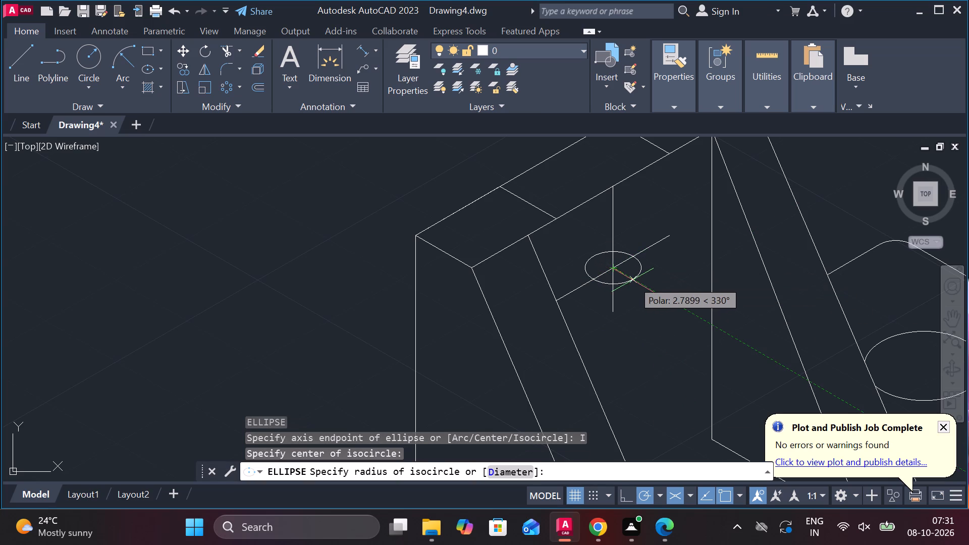
{"action": "key", "text": "F5"}
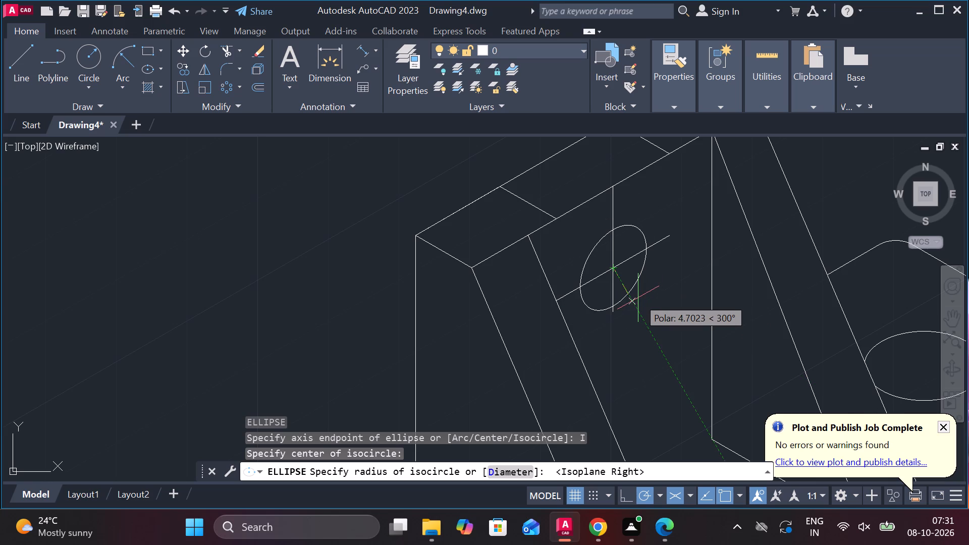
{"action": "middle_click_drag", "start_coordinate": [638, 298], "coordinate": [605, 349]}
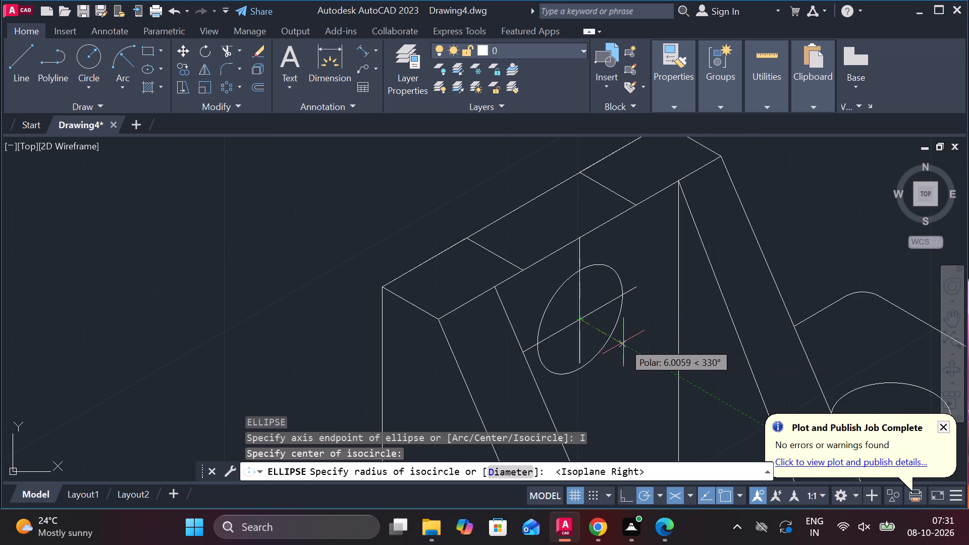
{"action": "key", "text": "Escape"}
Draw a vertical line about 22 units straight down from the second rib's inner front top corner, at the gap's far end.
{"action": "key", "text": "l"}
{"action": "key", "text": "Return"}
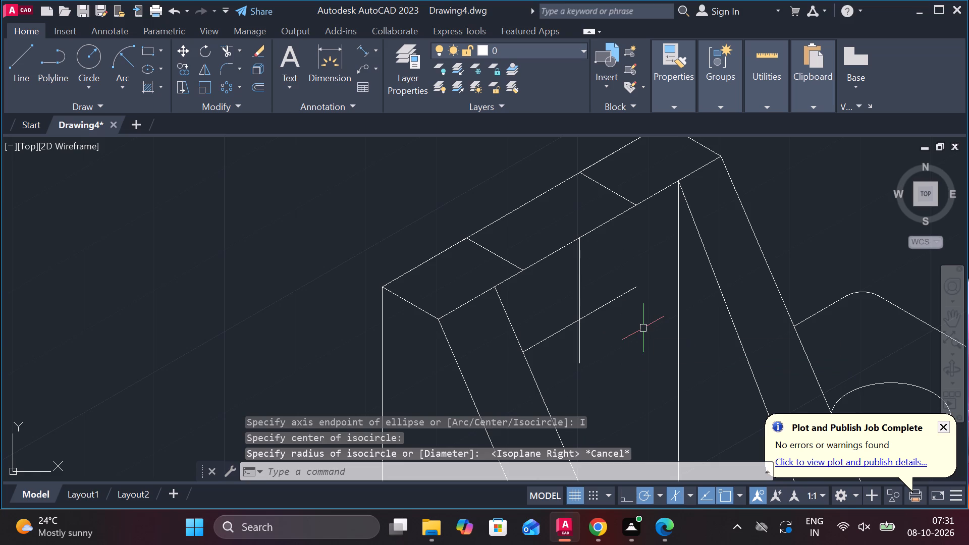
{"action": "left_click", "coordinate": [638, 206]}
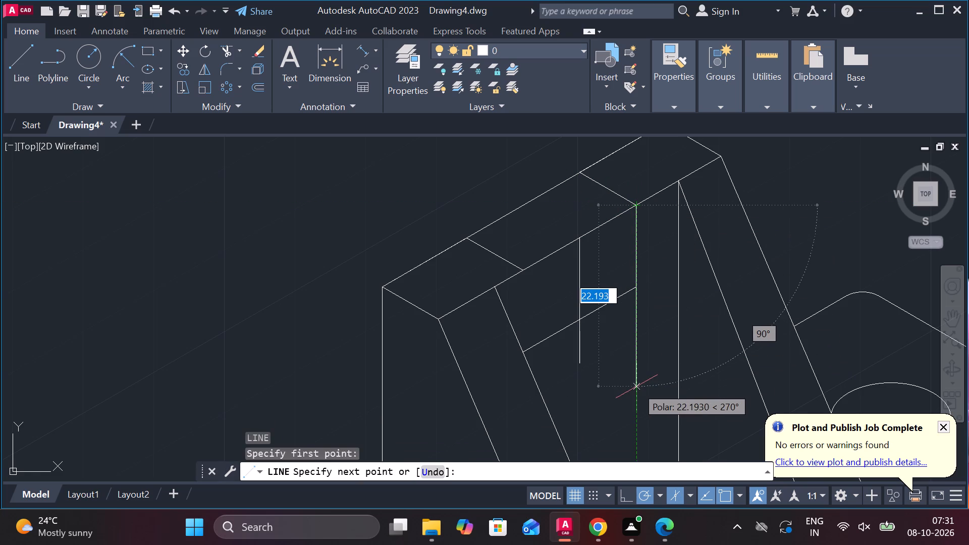
{"action": "left_click", "coordinate": [636, 387]}
{"action": "key", "text": "Escape"}
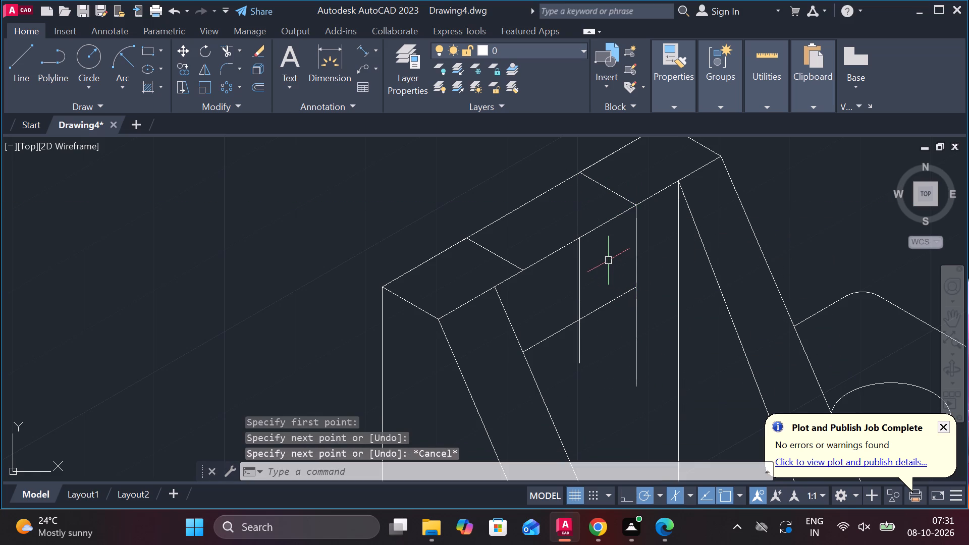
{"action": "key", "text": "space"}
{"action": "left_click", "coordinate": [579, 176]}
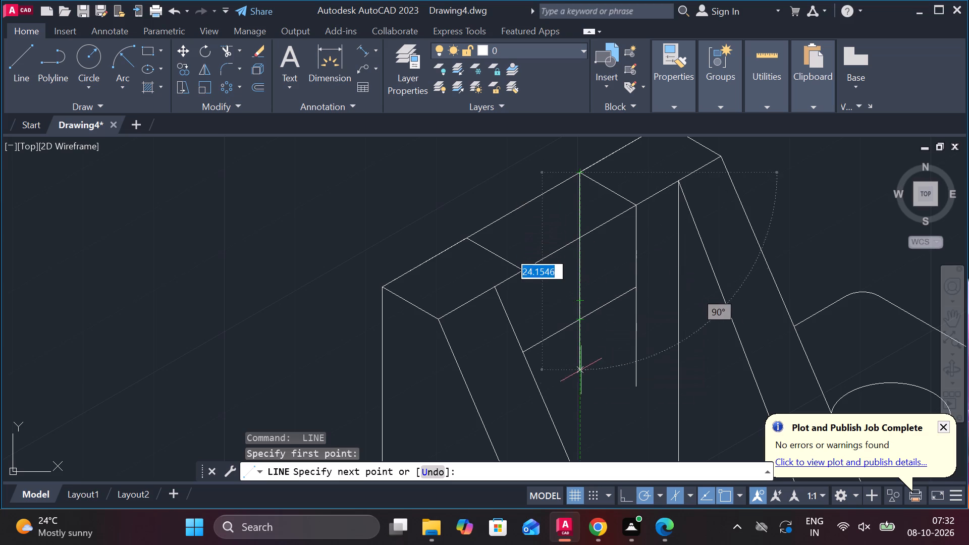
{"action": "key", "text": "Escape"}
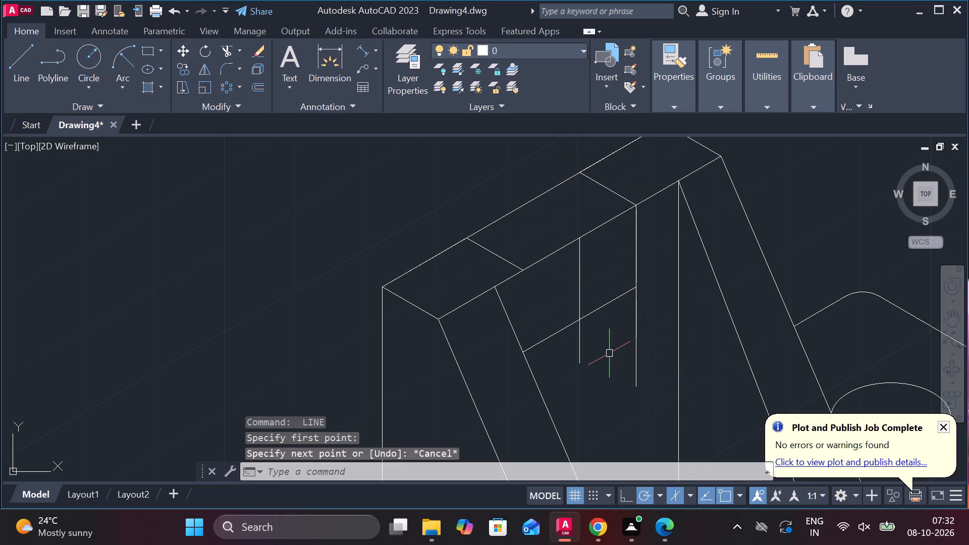
Draw an isocircle of radius 8 centred where the vertical centre line crosses the copied line, reaching the copied line's end.
{"action": "type", "text": "EL"}
{"action": "key", "text": "Return"}
{"action": "key", "text": "i"}
{"action": "key", "text": "Return"}
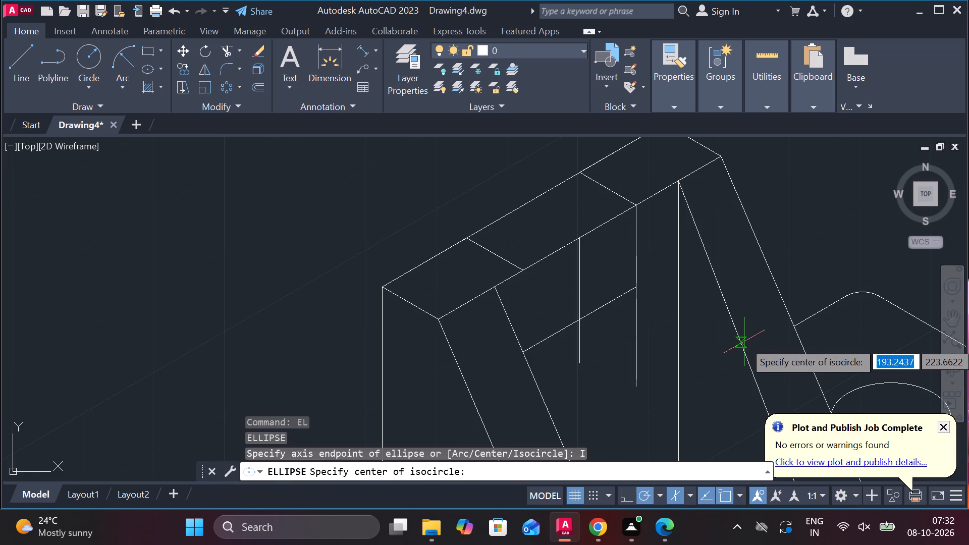
{"action": "left_click", "coordinate": [583, 318]}
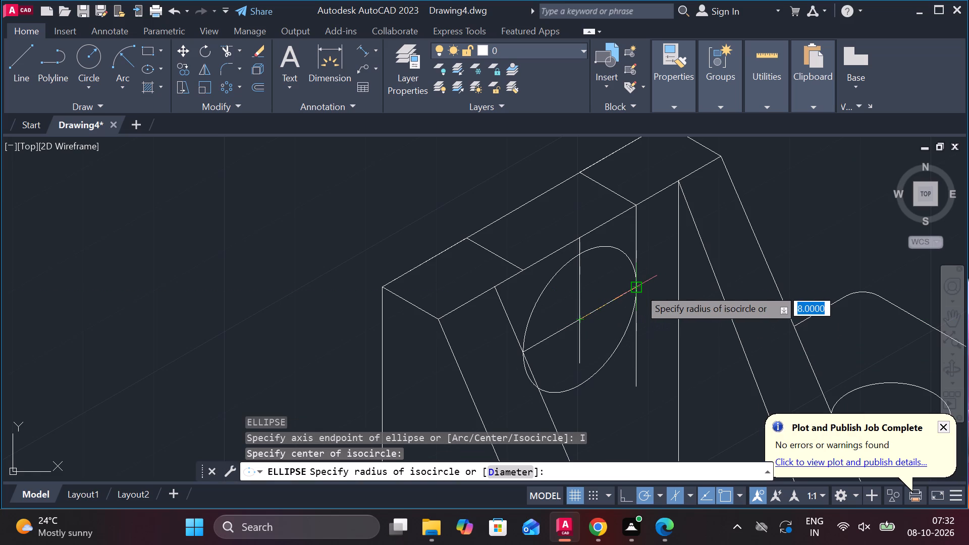
{"action": "scroll", "coordinate": [639, 288], "scroll_direction": "up", "scroll_amount": 2}
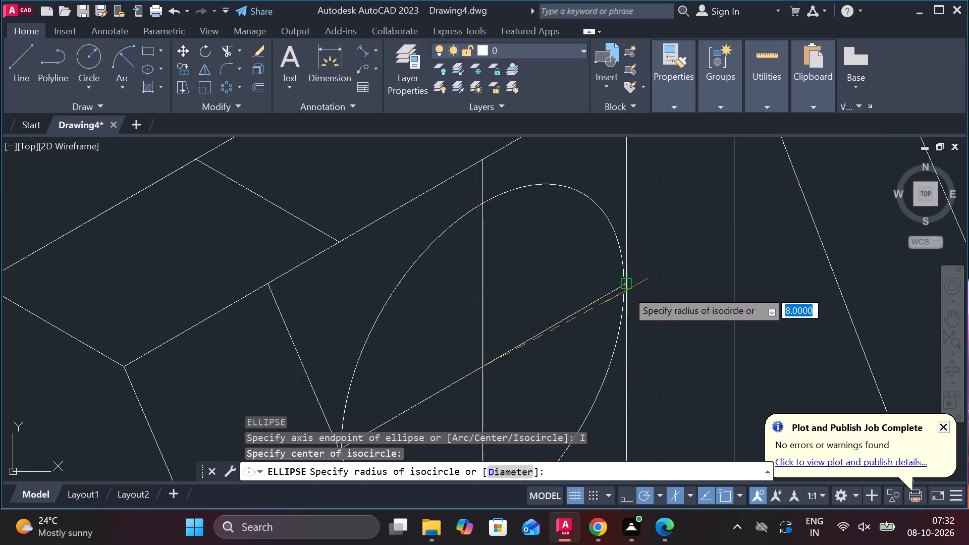
{"action": "scroll", "coordinate": [632, 288], "scroll_direction": "up", "scroll_amount": 2}
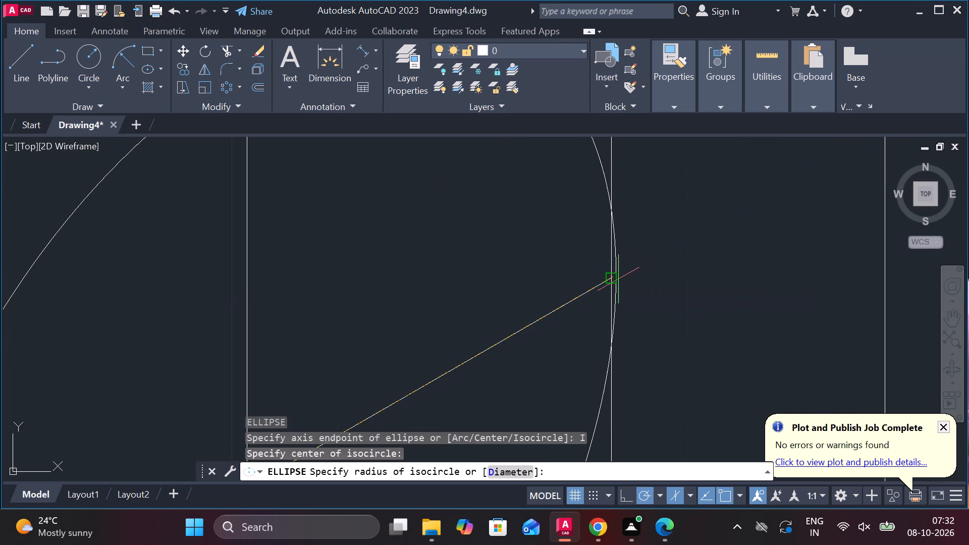
{"action": "left_click", "coordinate": [606, 279]}
Trim the second rib's vertical line below the isocircle's tangent point and the isocircle's upper arc between that line and the centre line.
{"action": "scroll", "coordinate": [649, 275], "scroll_direction": "down", "scroll_amount": 3}
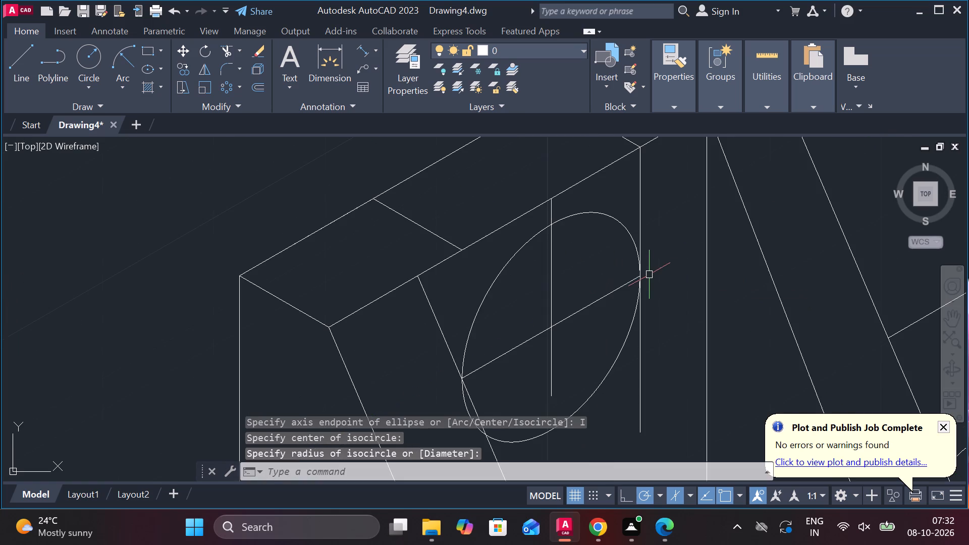
{"action": "scroll", "coordinate": [664, 316], "scroll_direction": "down", "scroll_amount": 1}
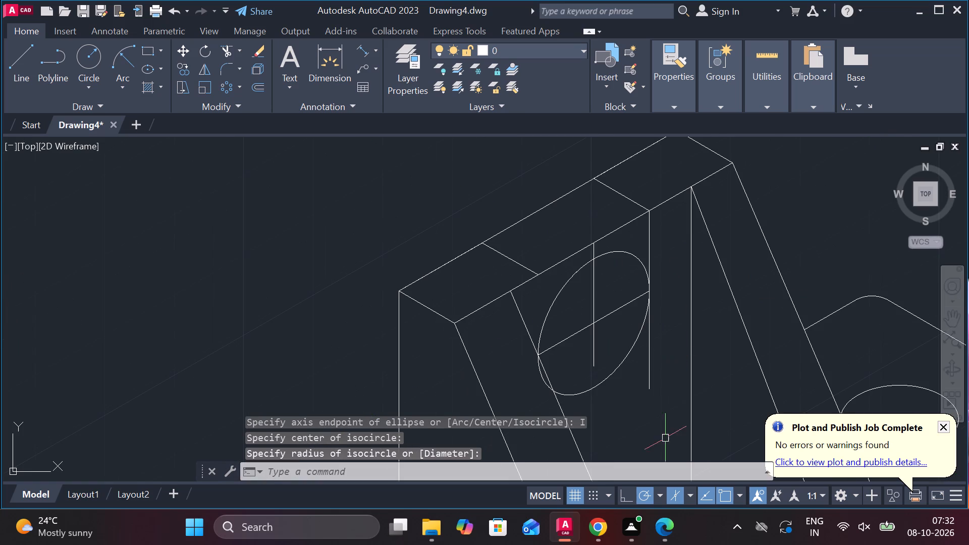
{"action": "type", "text": "TR"}
{"action": "key", "text": "space"}
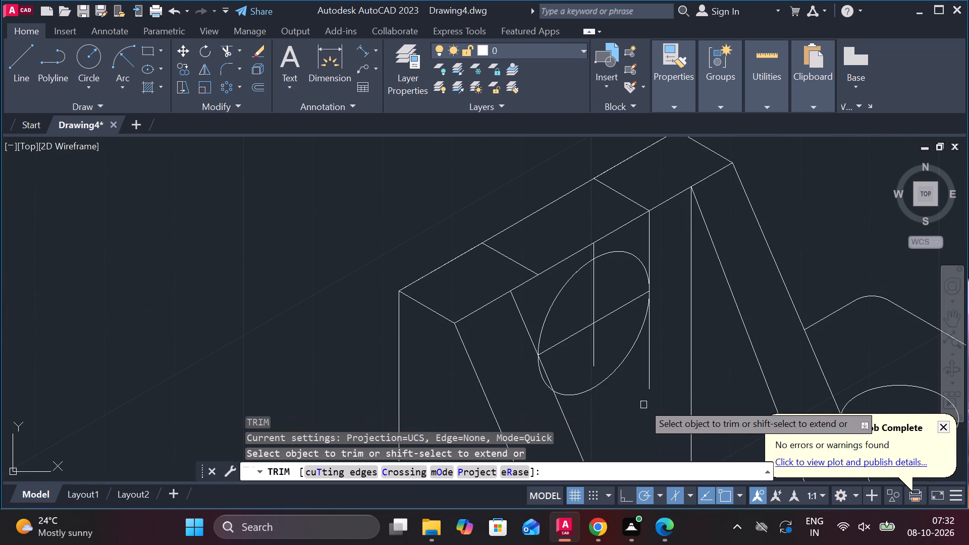
{"action": "left_click", "coordinate": [652, 350]}
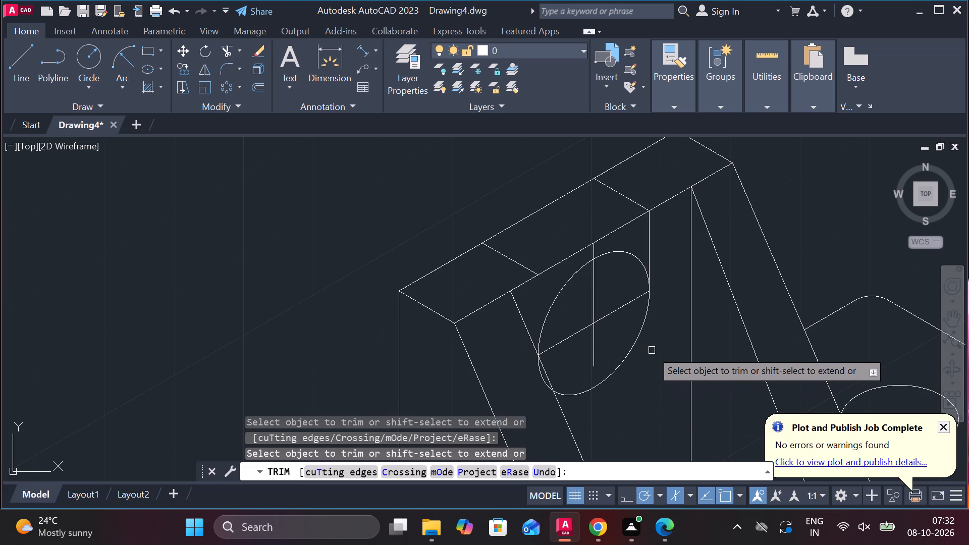
{"action": "left_click", "coordinate": [630, 257]}
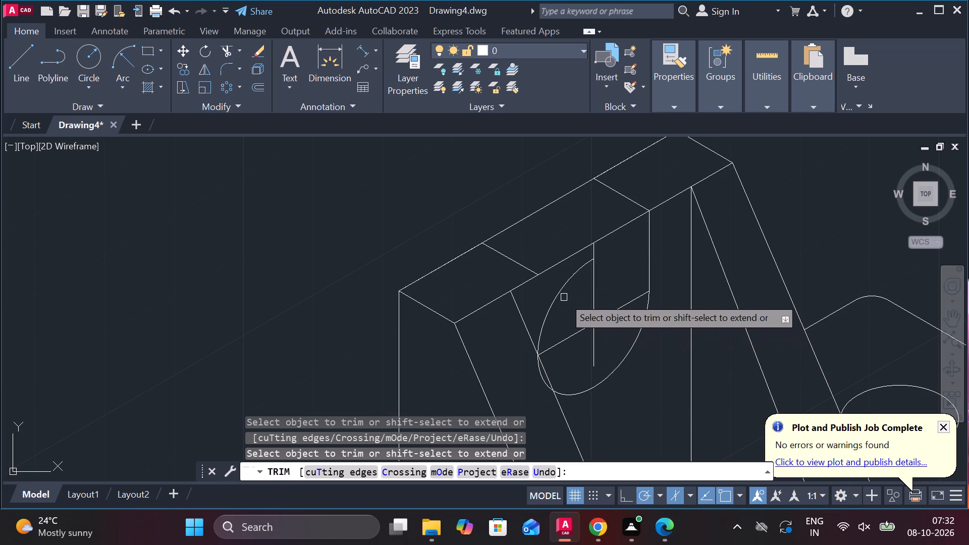
{"action": "key", "text": "Escape"}
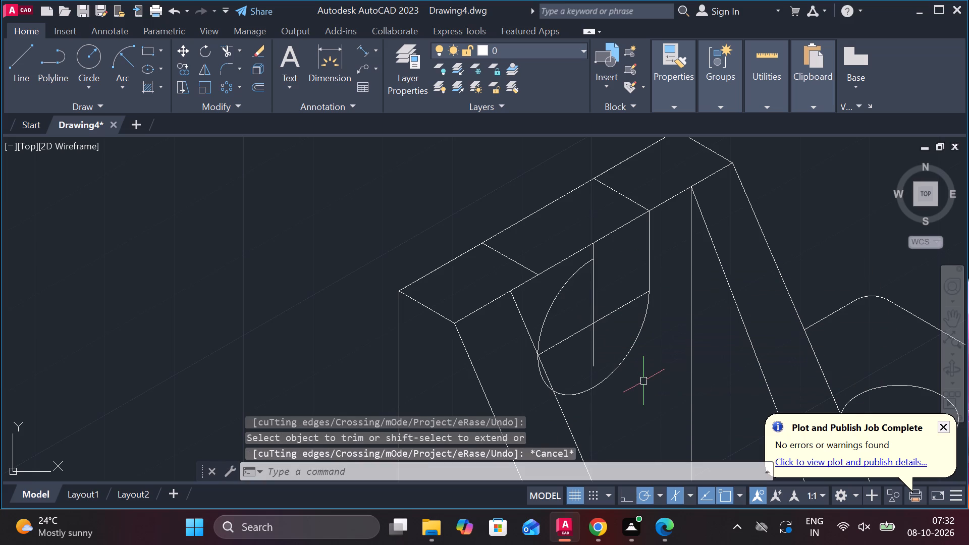
Draw a vertical line about 20 units straight down from the first rib's inner front top corner, passing the isocircle's side.
{"action": "key", "text": "l"}
{"action": "key", "text": "Return"}
{"action": "left_click", "coordinate": [537, 275]}
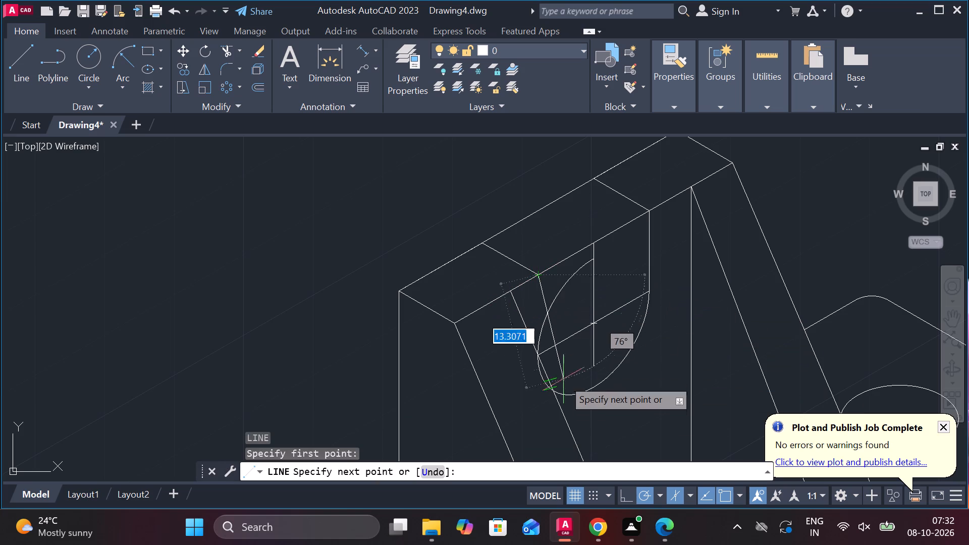
{"action": "left_click", "coordinate": [547, 433]}
{"action": "key", "text": "Escape"}
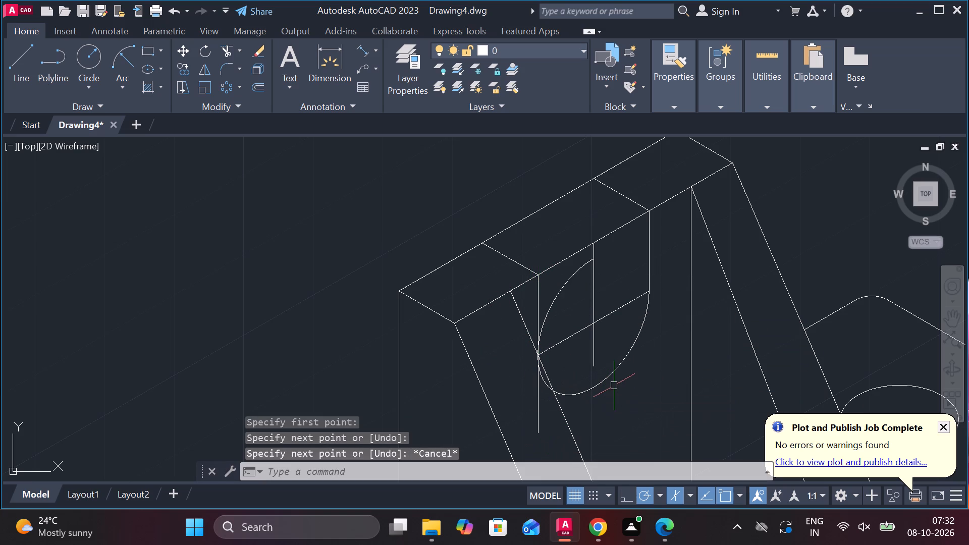
Trim the first rib's vertical line below the tangent point, the arc behind the rib, the copied line and the remaining upper arc.
{"action": "type", "text": "TR"}
{"action": "key", "text": "space"}
{"action": "scroll", "coordinate": [527, 369], "scroll_direction": "up", "scroll_amount": 2}
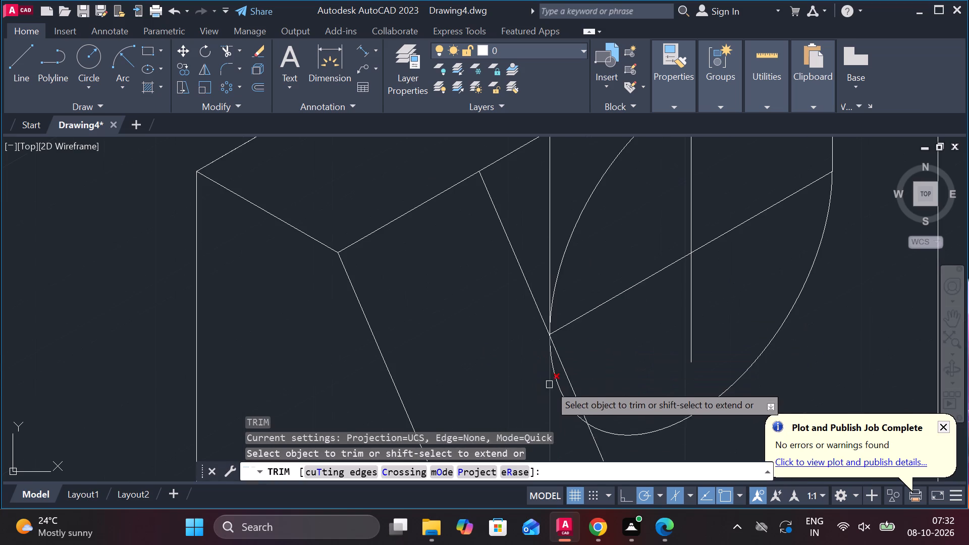
{"action": "left_click", "coordinate": [551, 367]}
{"action": "left_click", "coordinate": [554, 380]}
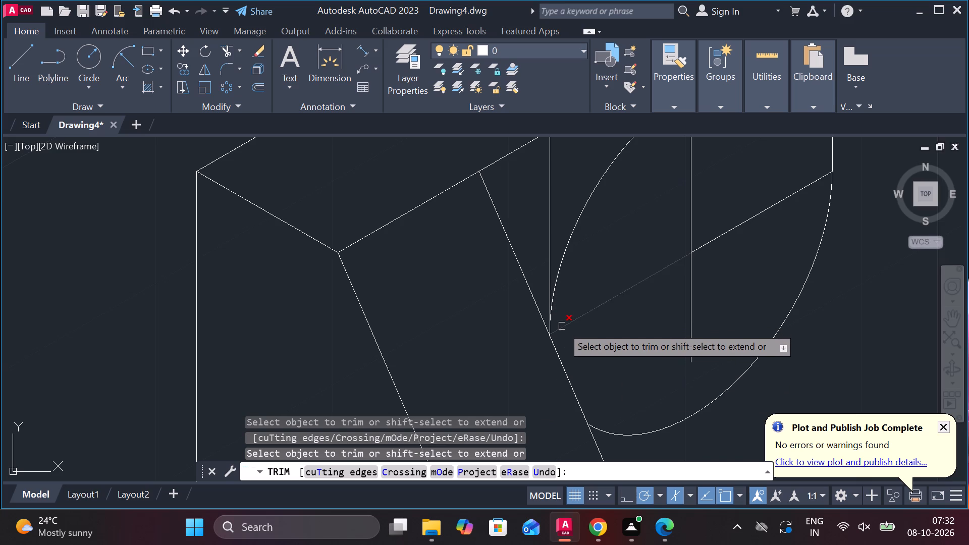
{"action": "left_click", "coordinate": [562, 326]}
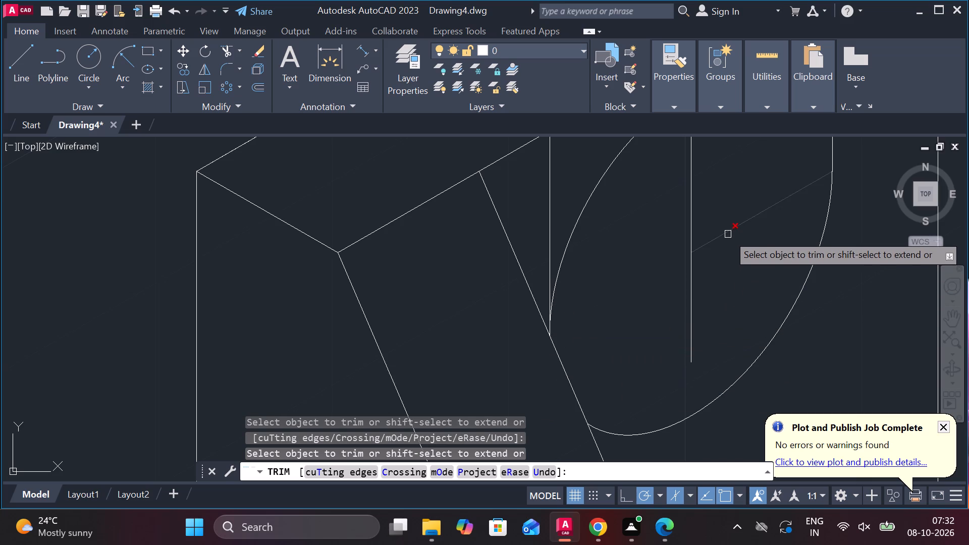
{"action": "left_click", "coordinate": [728, 234]}
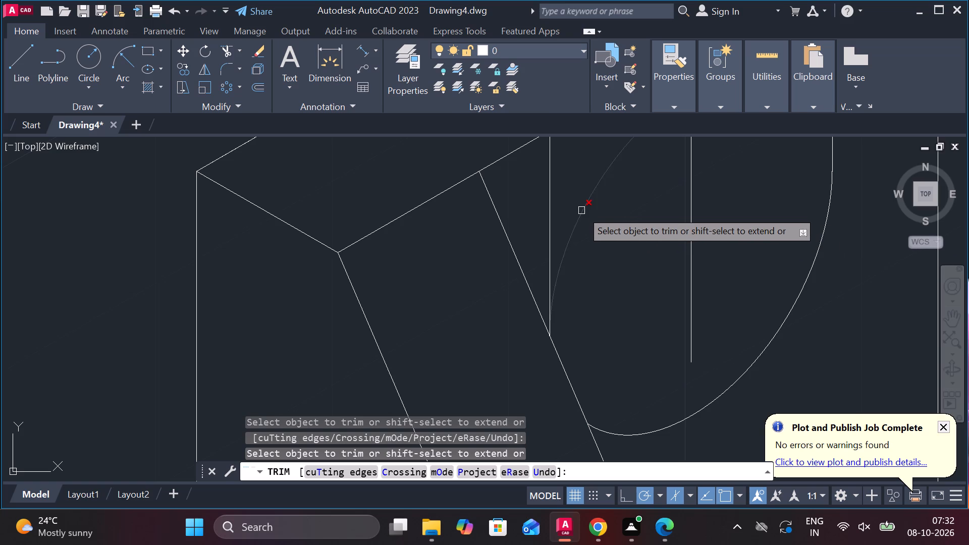
{"action": "left_click", "coordinate": [581, 210]}
Remove the vertical centre line from the U-shaped cutout between the ribs with Trim.
{"action": "scroll", "coordinate": [607, 227], "scroll_direction": "down", "scroll_amount": 2}
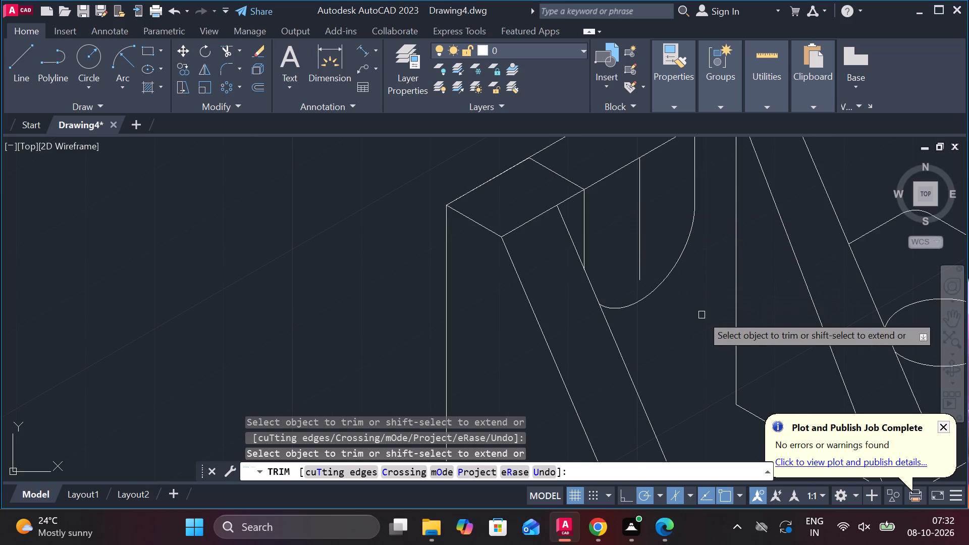
{"action": "middle_click_drag", "start_coordinate": [698, 315], "coordinate": [615, 406]}
{"action": "left_click", "coordinate": [555, 290]}
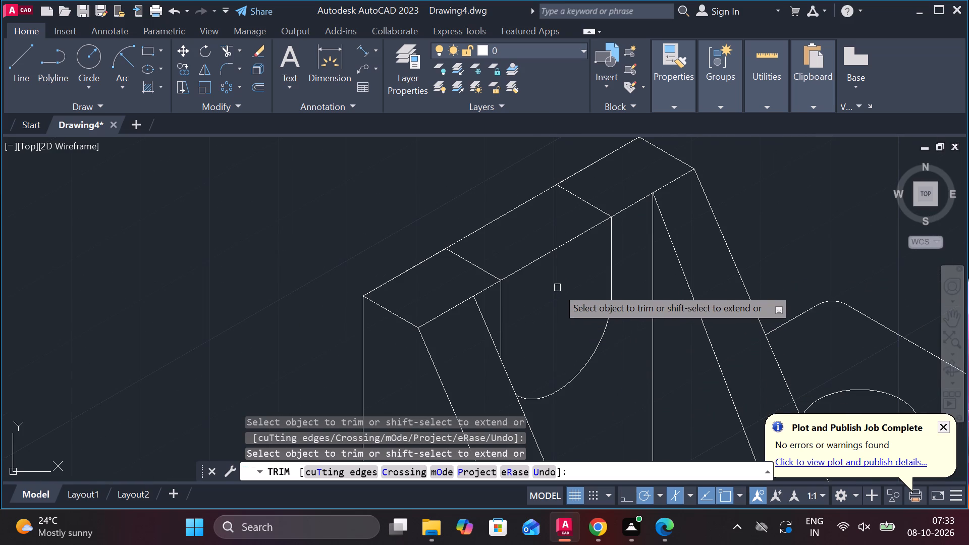
{"action": "key", "text": "ctrl+z"}
{"action": "scroll", "coordinate": [557, 288], "scroll_direction": "down", "scroll_amount": 2}
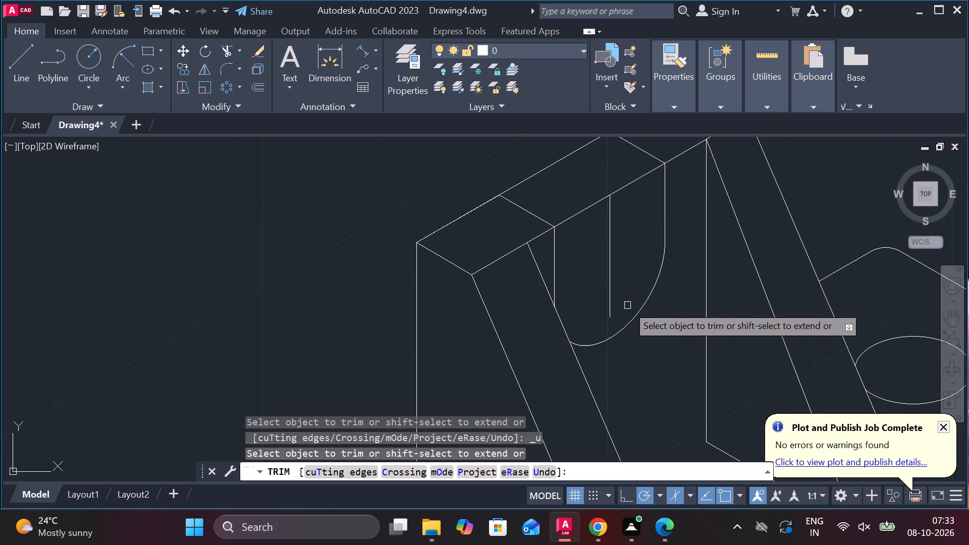
{"action": "left_click", "coordinate": [612, 274]}
{"action": "key", "text": "Escape"}
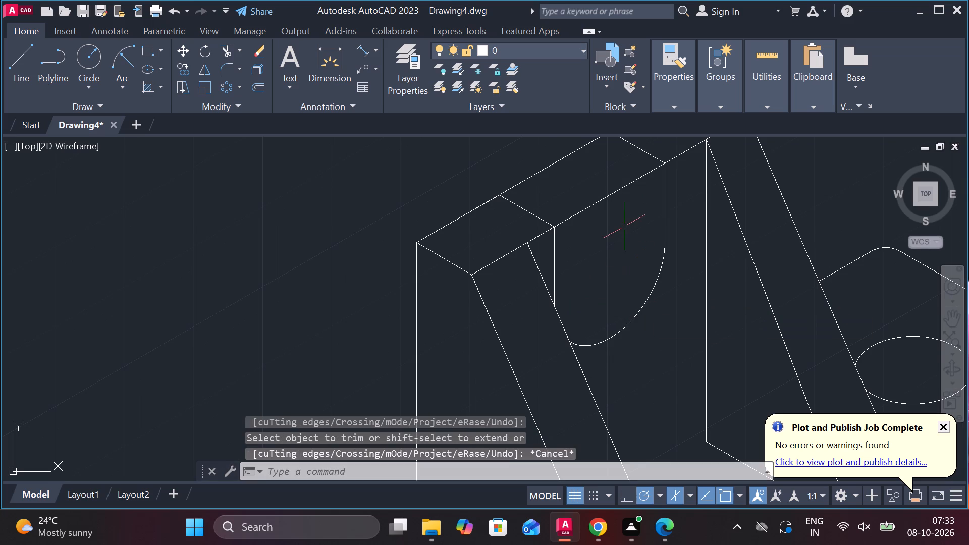
Trim the front and back connecting lines across the gap between the rib tops to open the U-shaped cutout.
{"action": "key", "text": "space"}
{"action": "left_click", "coordinate": [598, 206]}
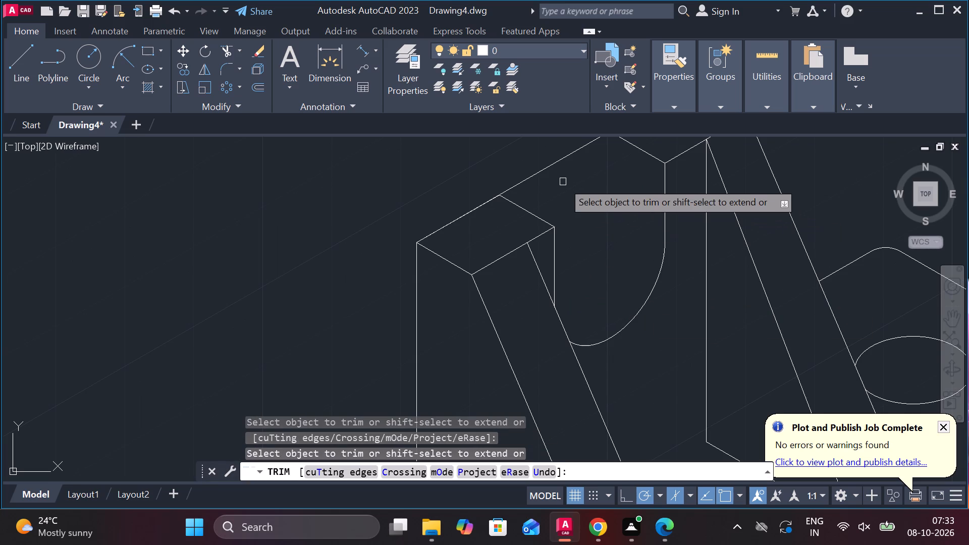
{"action": "left_click", "coordinate": [542, 175]}
{"action": "scroll", "coordinate": [549, 175], "scroll_direction": "down", "scroll_amount": 1}
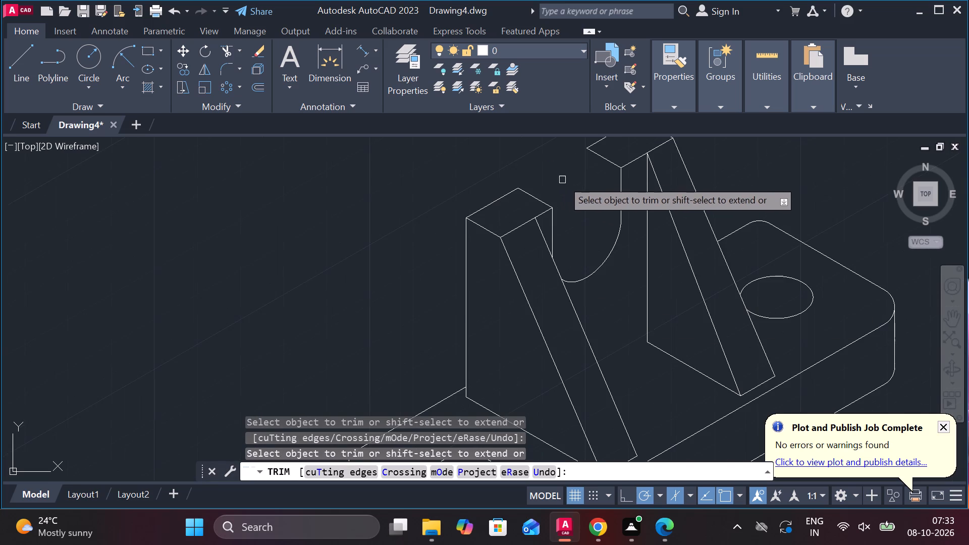
{"action": "middle_click_drag", "start_coordinate": [553, 180], "coordinate": [535, 180]}
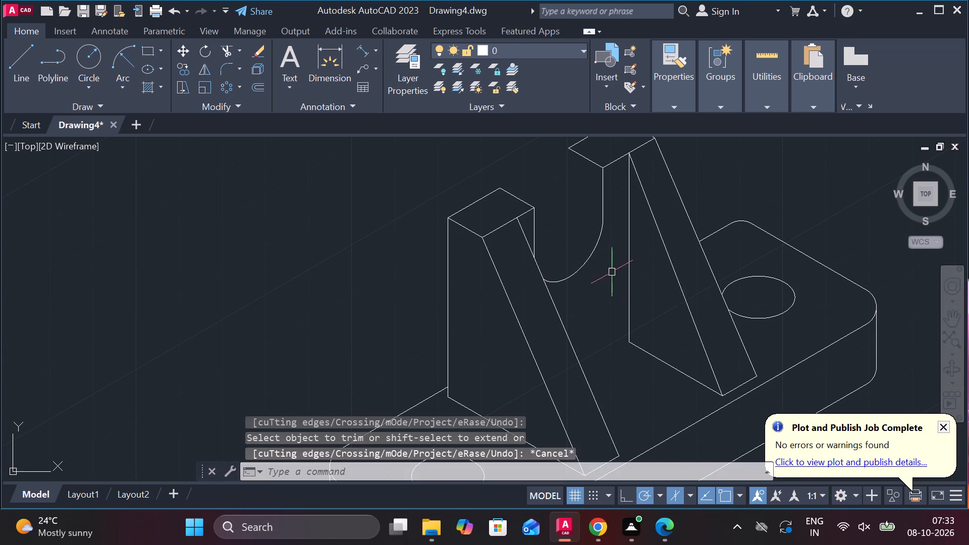
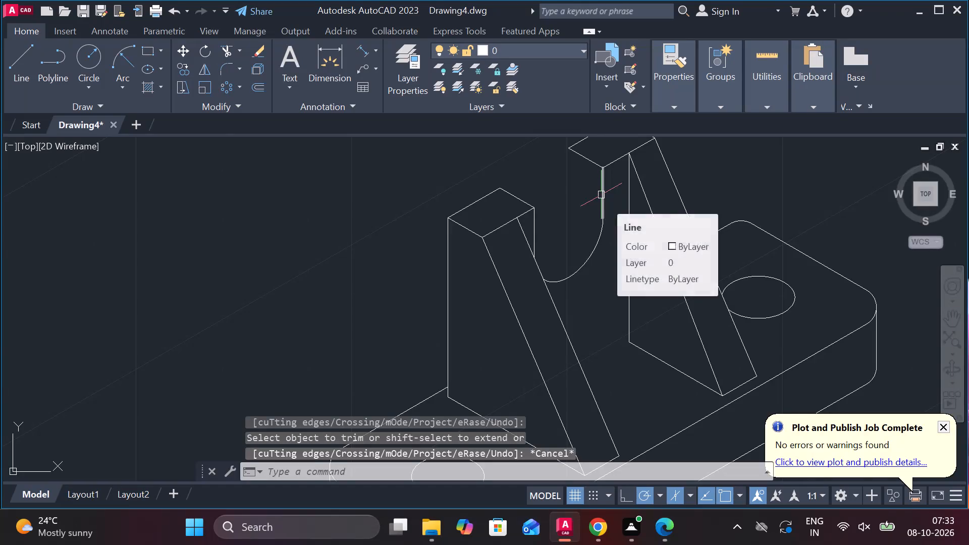
Copy the cutout's vertical line and arc back along the 150° axis, trying 10 units and replacing it with 8 units.
{"action": "left_click", "coordinate": [591, 253]}
{"action": "type", "text": "CO"}
{"action": "key", "text": "Return"}
{"action": "left_click", "coordinate": [568, 236]}
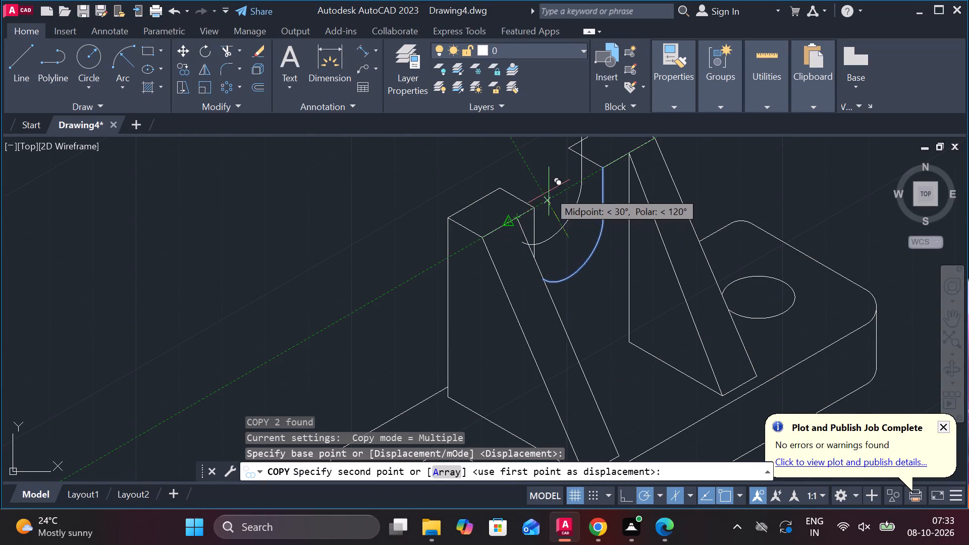
{"action": "middle_click_drag", "start_coordinate": [512, 286], "coordinate": [503, 362]}
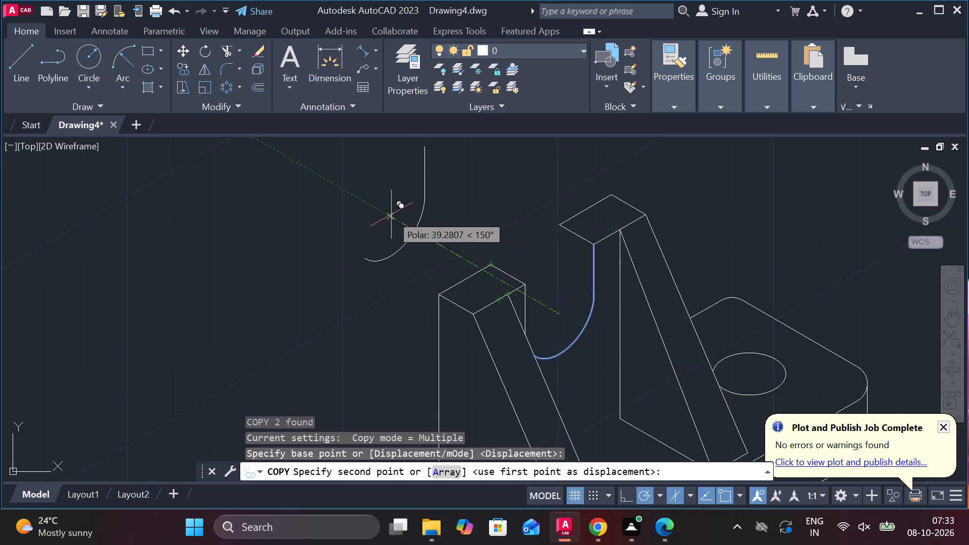
{"action": "key", "text": "1"}
{"action": "key", "text": "0"}
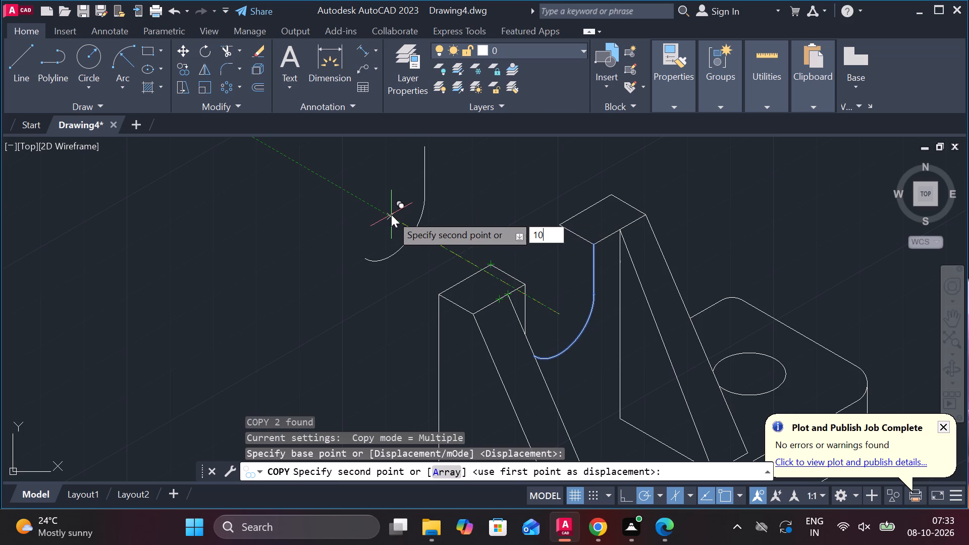
{"action": "key", "text": "Return"}
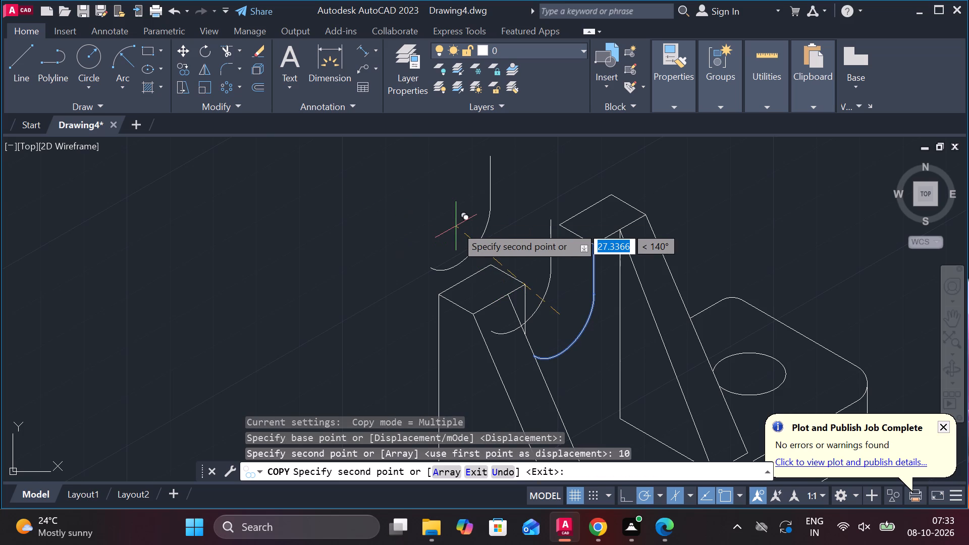
{"action": "key", "text": "ctrl+z"}
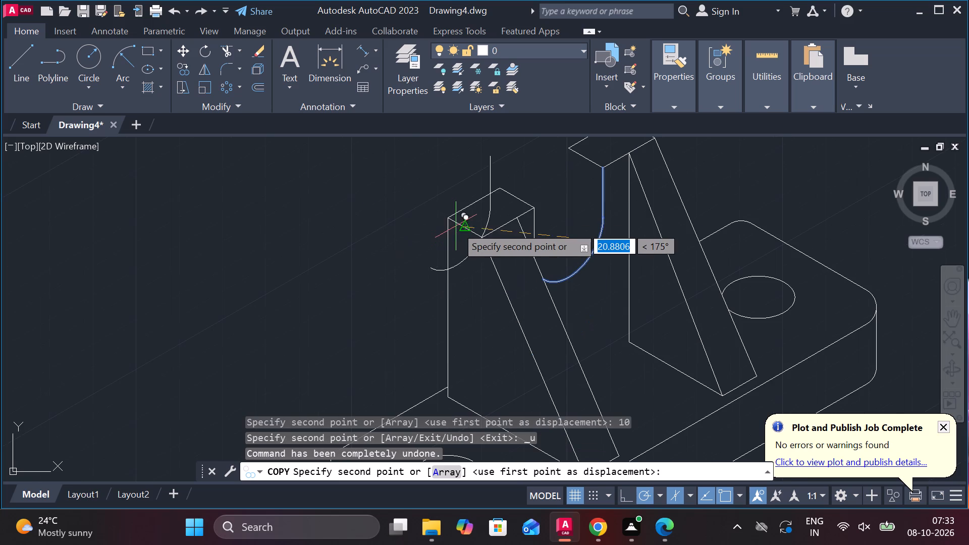
{"action": "middle_click_drag", "start_coordinate": [410, 236], "coordinate": [408, 348]}
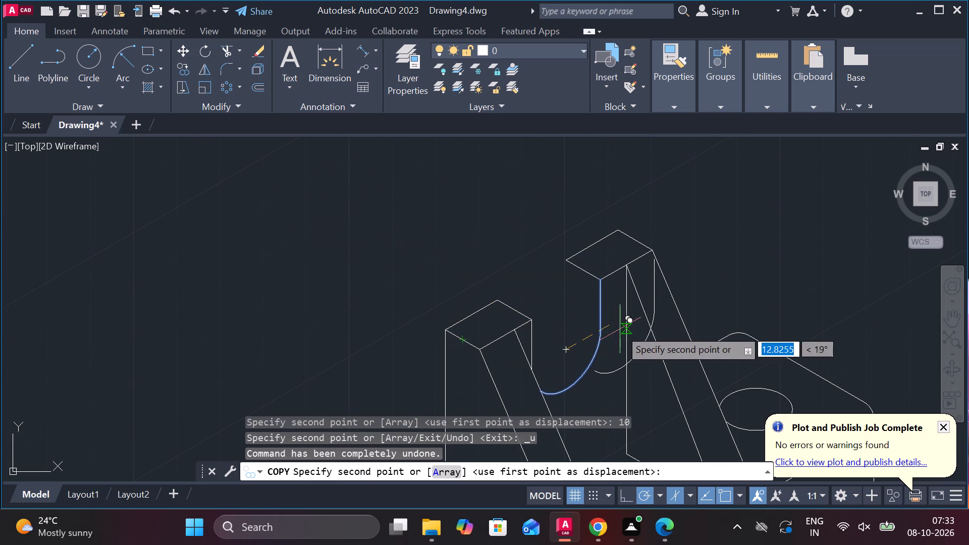
{"action": "scroll", "coordinate": [603, 329], "scroll_direction": "up", "scroll_amount": 2}
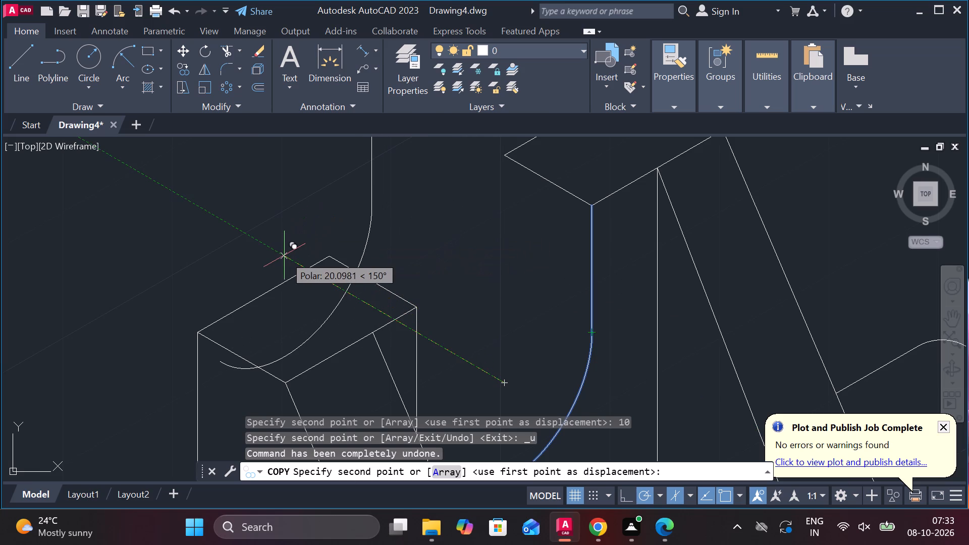
{"action": "key", "text": "8"}
{"action": "key", "text": "Return"}
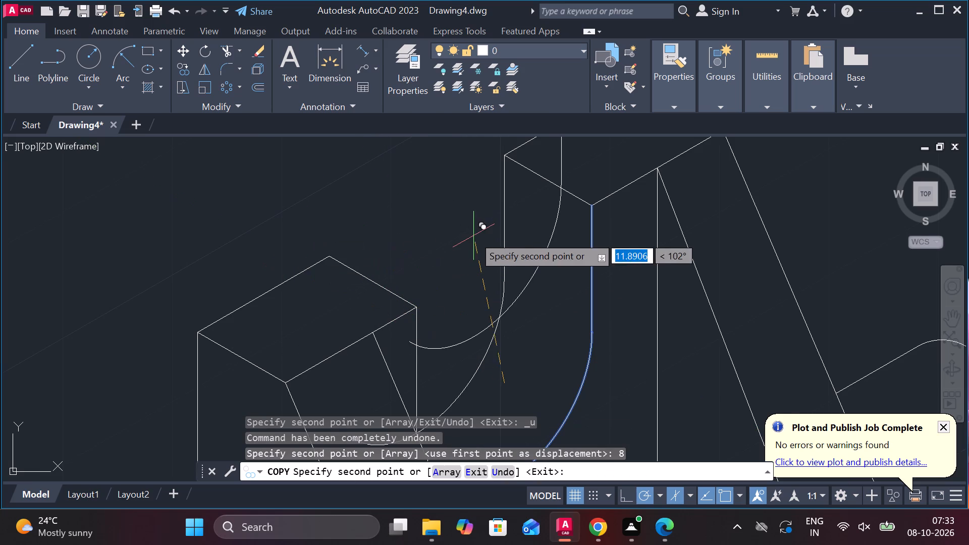
{"action": "key", "text": "Escape"}
Trim the part of the copied arc that lies behind the nearer rib.
{"action": "scroll", "coordinate": [473, 236], "scroll_direction": "down", "scroll_amount": 2}
{"action": "type", "text": "TR"}
{"action": "key", "text": "space"}
{"action": "left_click", "coordinate": [434, 318]}
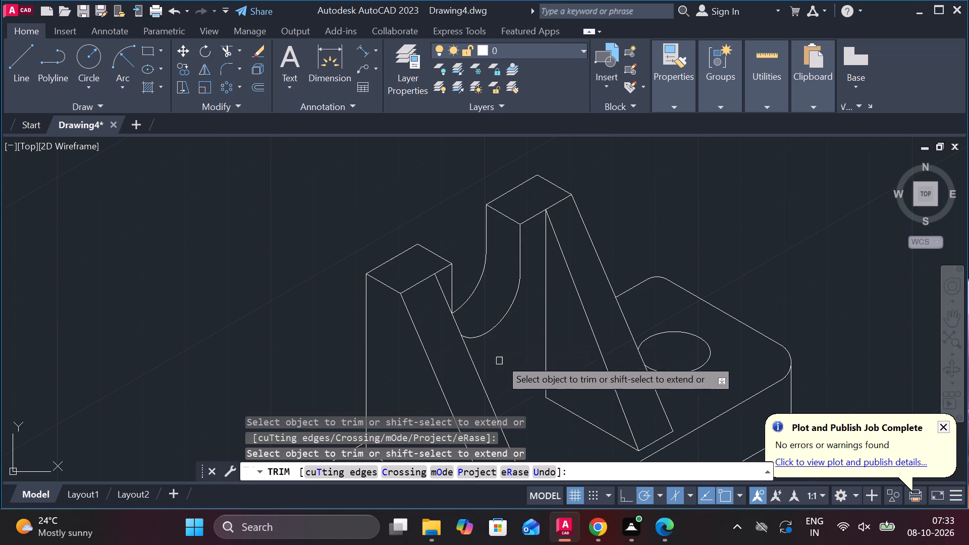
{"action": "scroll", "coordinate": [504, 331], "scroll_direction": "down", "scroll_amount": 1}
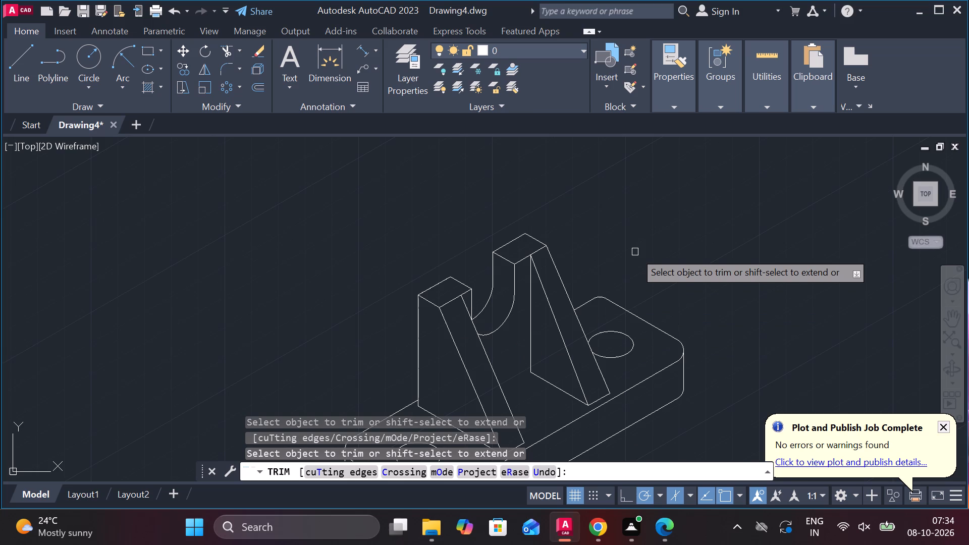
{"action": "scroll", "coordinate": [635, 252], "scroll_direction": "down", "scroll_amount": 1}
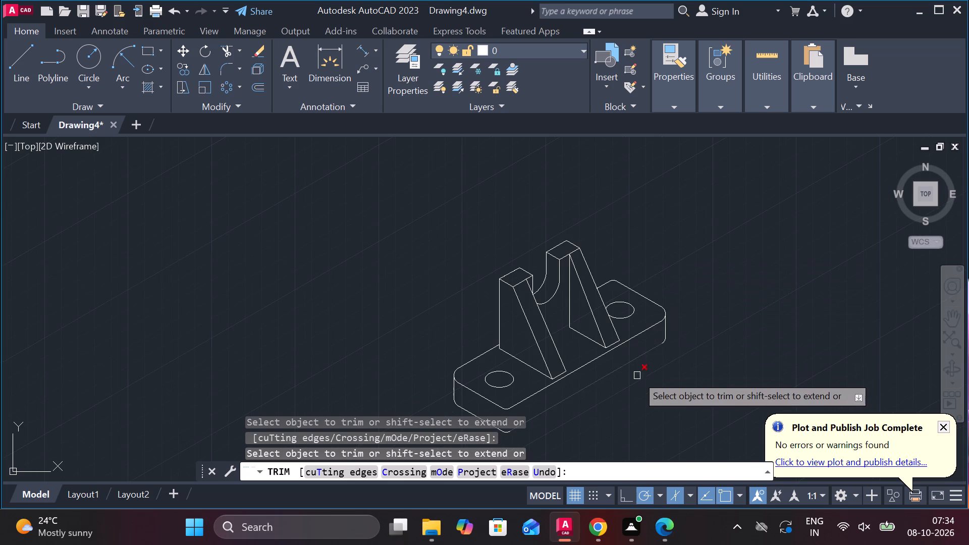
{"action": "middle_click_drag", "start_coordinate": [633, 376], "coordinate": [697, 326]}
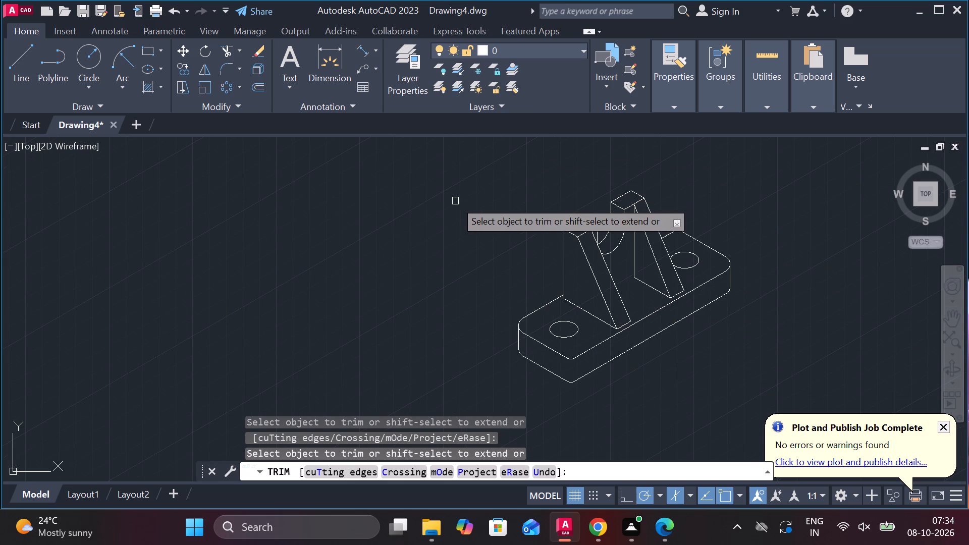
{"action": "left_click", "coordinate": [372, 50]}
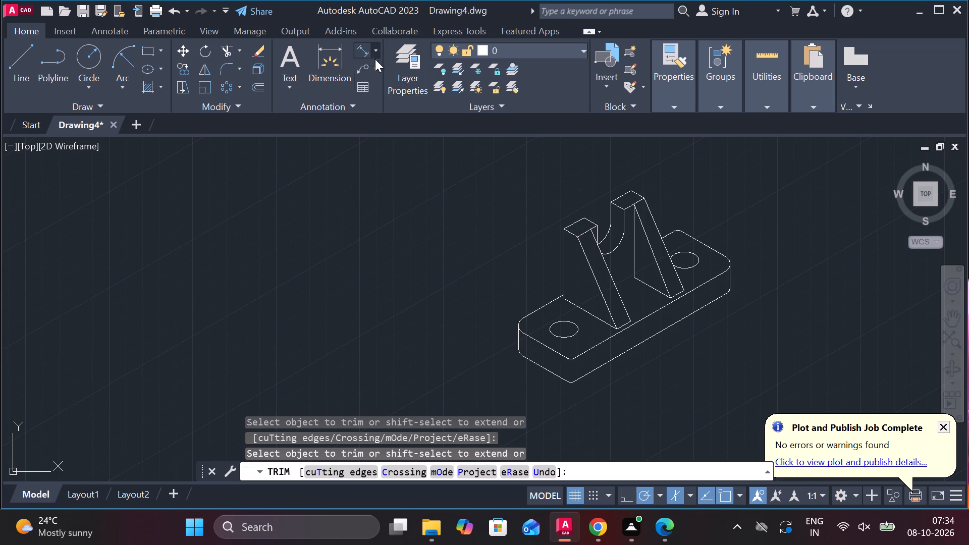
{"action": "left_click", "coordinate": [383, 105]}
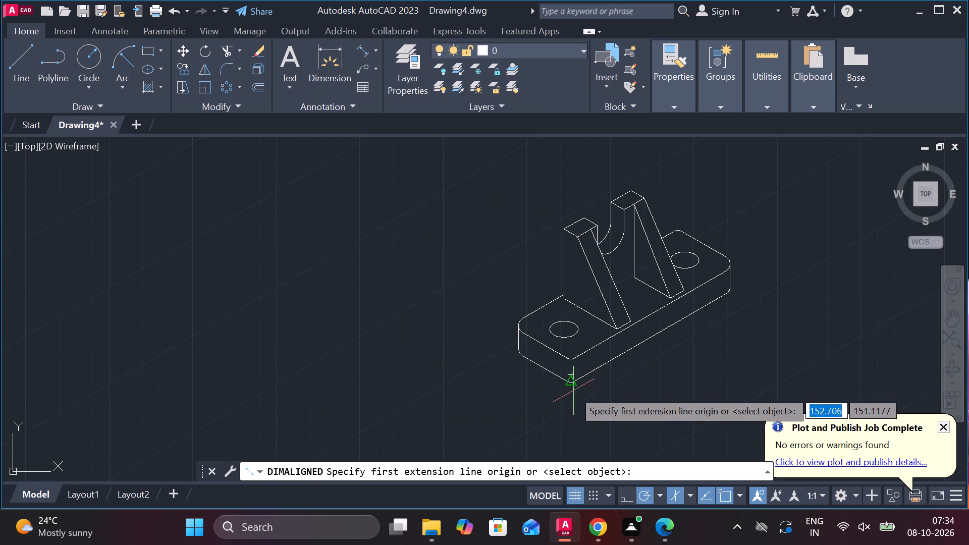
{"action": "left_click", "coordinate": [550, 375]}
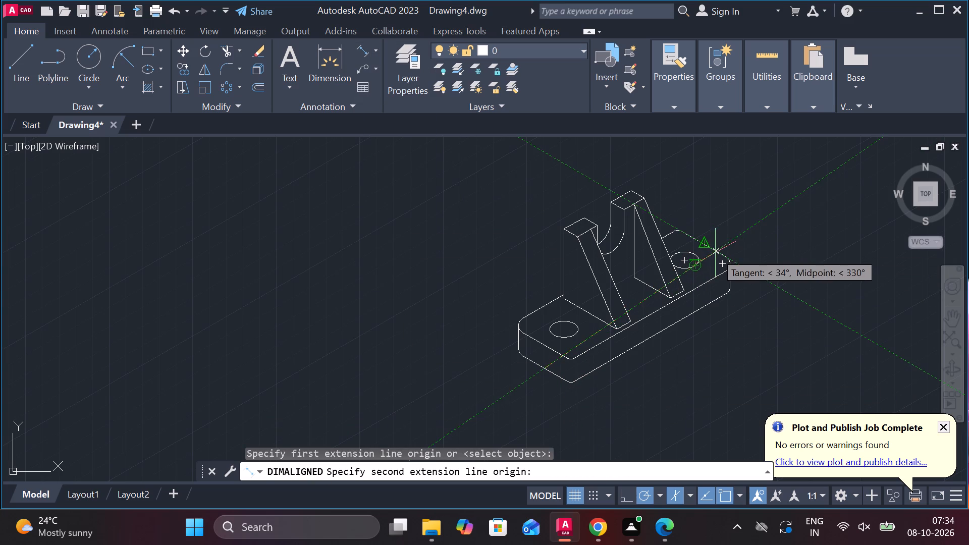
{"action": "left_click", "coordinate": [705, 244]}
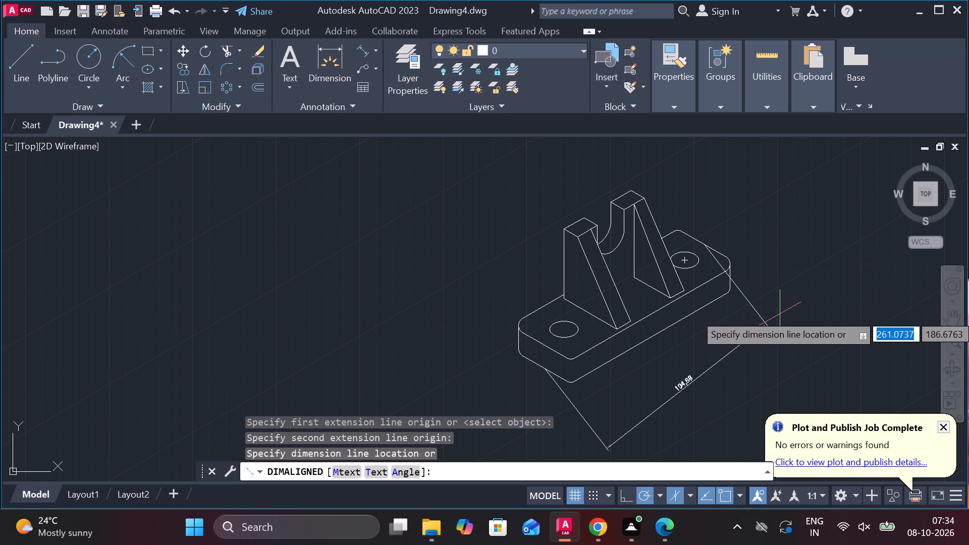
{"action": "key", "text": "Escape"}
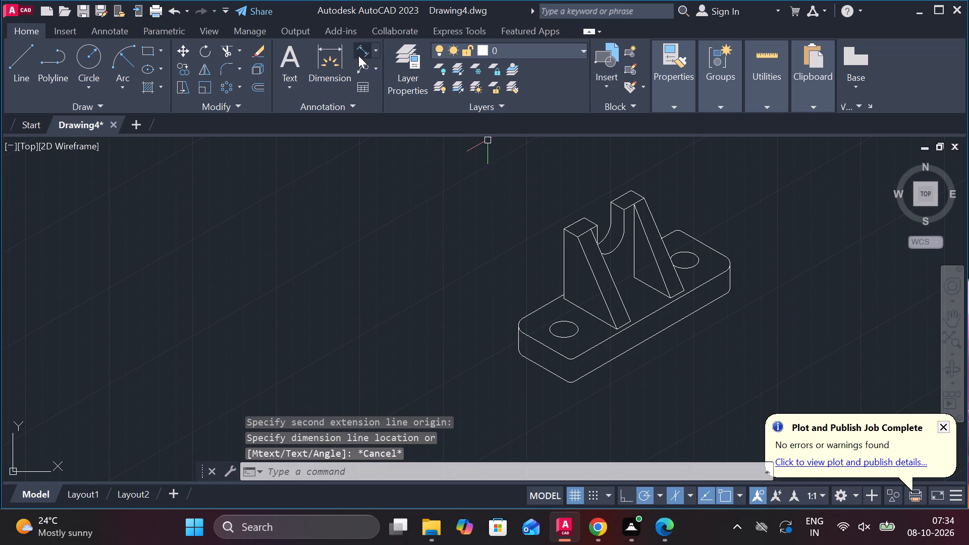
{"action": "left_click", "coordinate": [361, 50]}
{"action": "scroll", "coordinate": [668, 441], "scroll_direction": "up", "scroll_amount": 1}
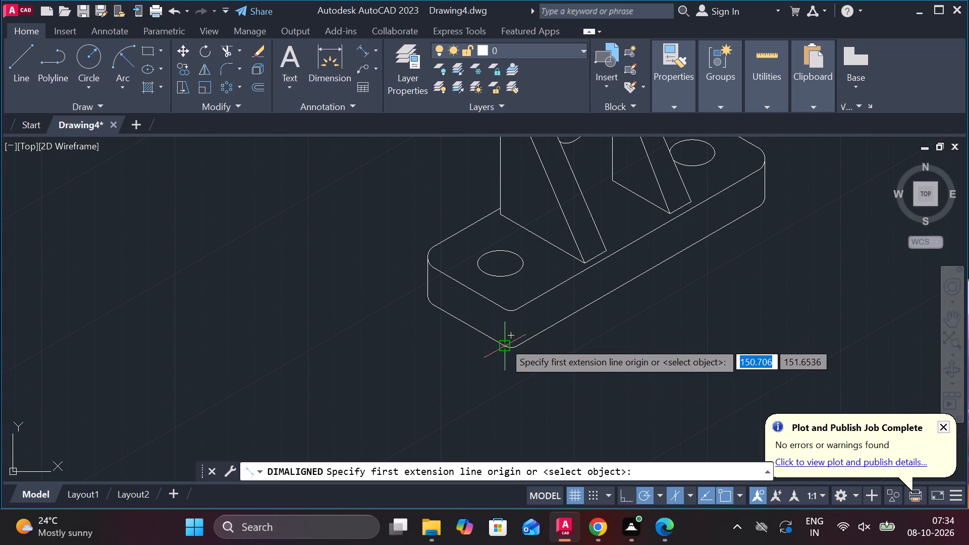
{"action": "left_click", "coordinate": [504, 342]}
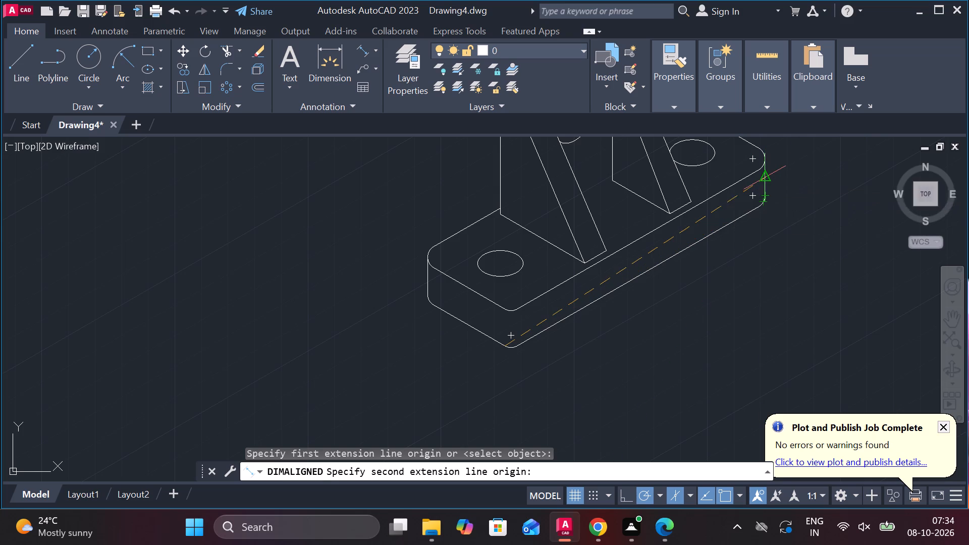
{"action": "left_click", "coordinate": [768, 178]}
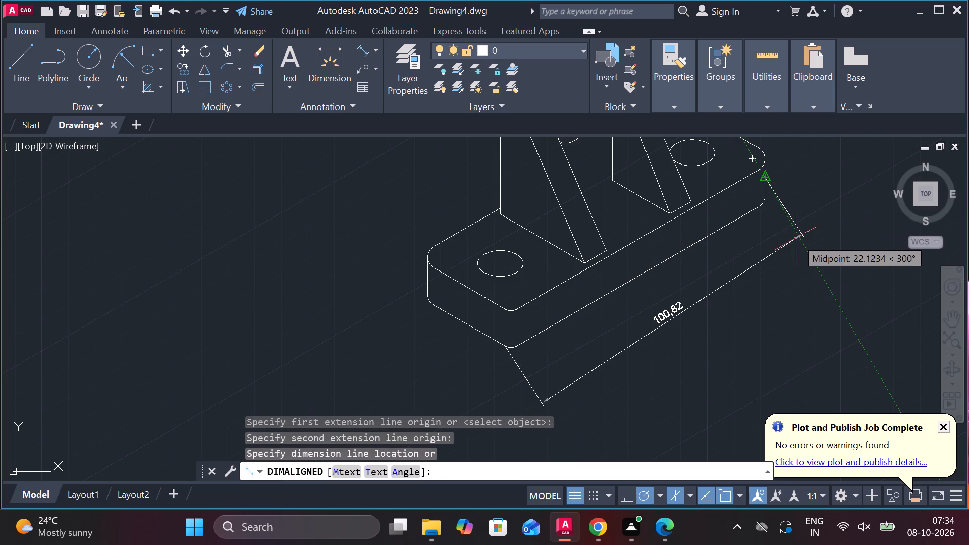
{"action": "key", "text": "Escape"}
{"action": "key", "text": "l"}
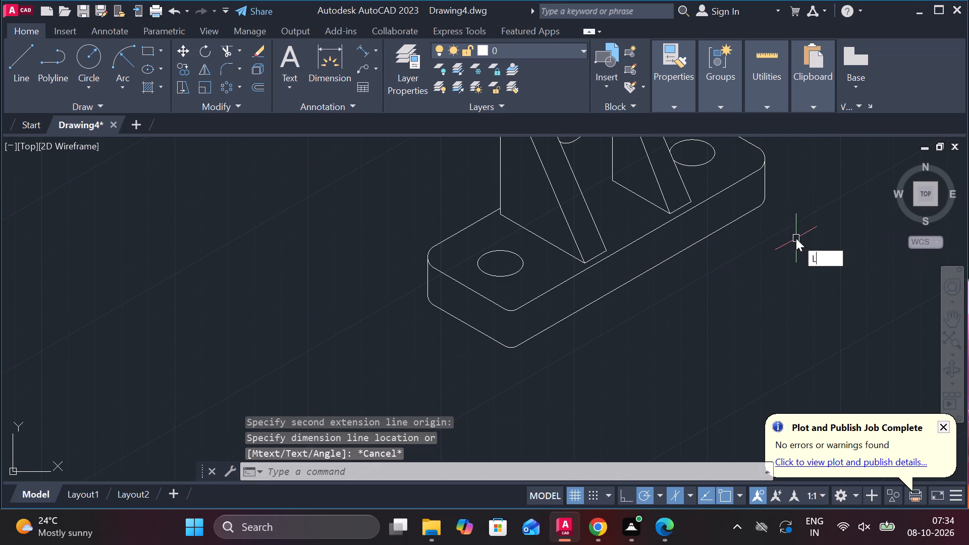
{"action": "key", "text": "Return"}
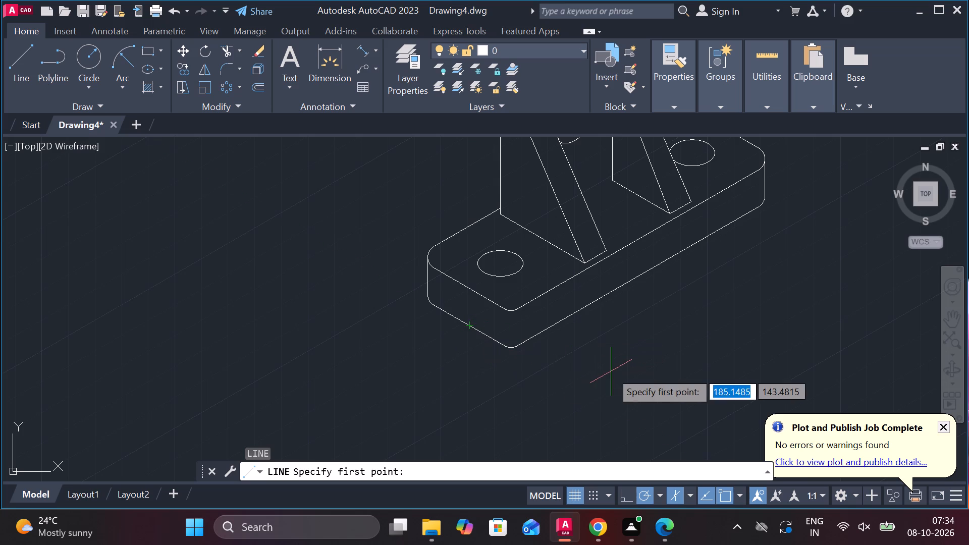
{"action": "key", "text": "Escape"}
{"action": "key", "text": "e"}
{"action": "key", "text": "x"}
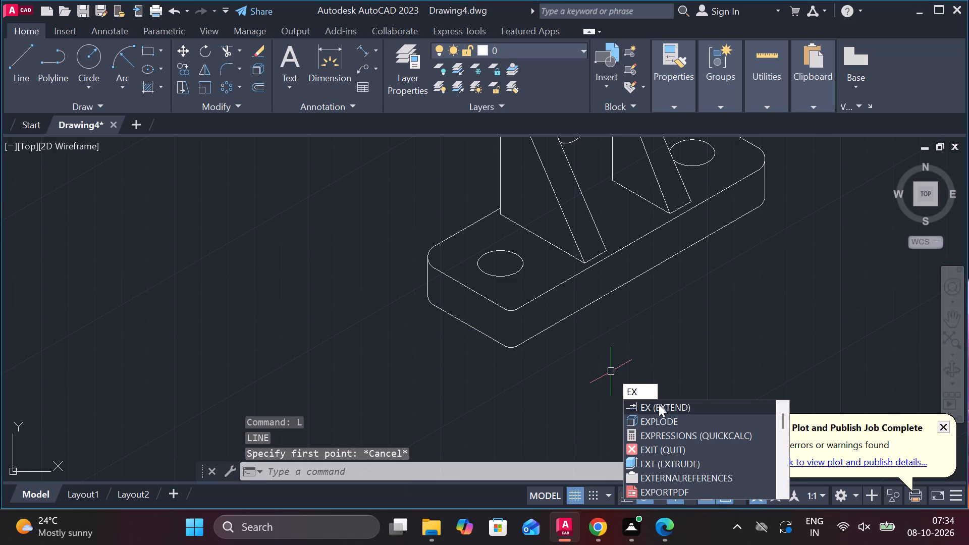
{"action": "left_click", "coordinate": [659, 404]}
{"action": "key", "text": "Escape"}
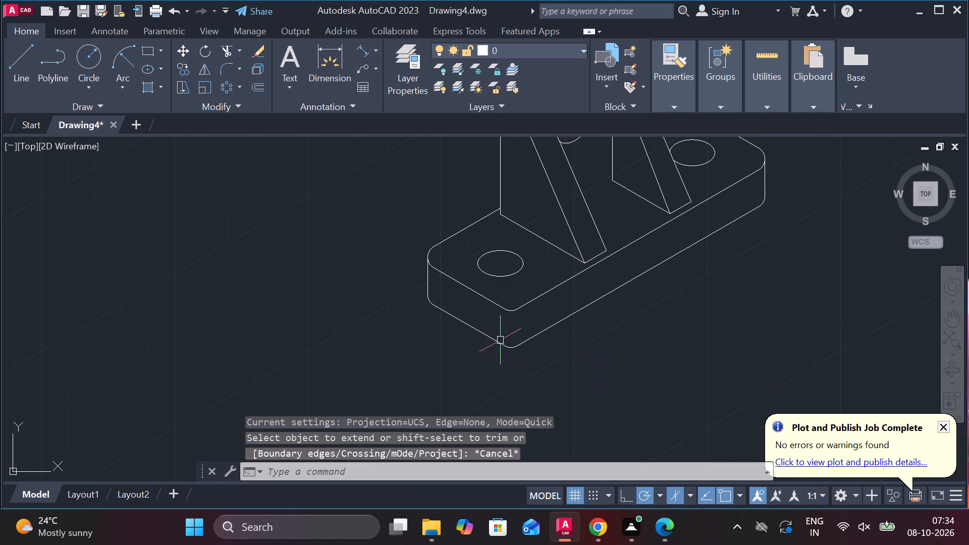
Lengthen the bottom edge of the plate's near short side past the front corner to serve as a dimension extension line.
{"action": "left_click", "coordinate": [480, 332]}
{"action": "left_click", "coordinate": [577, 382]}
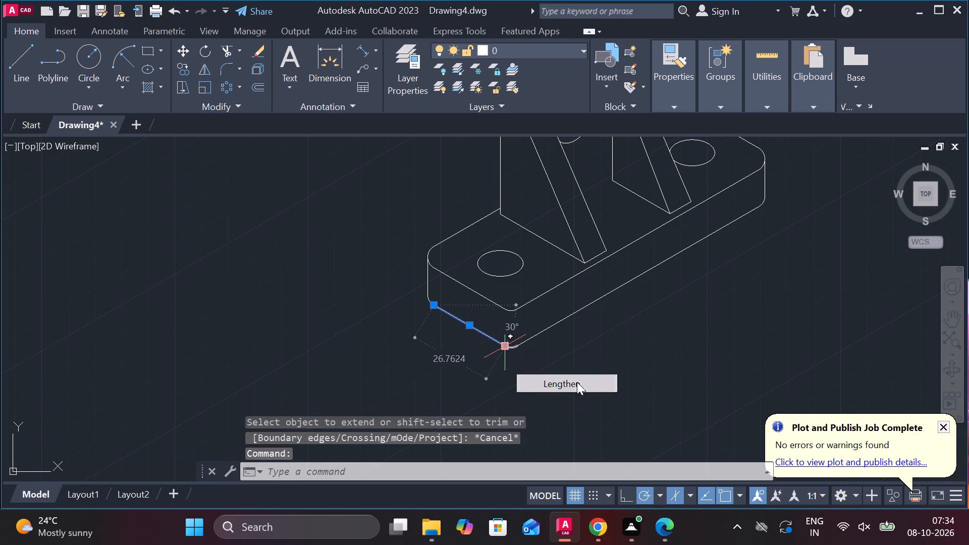
{"action": "left_click", "coordinate": [602, 391]}
{"action": "key", "text": "Escape"}
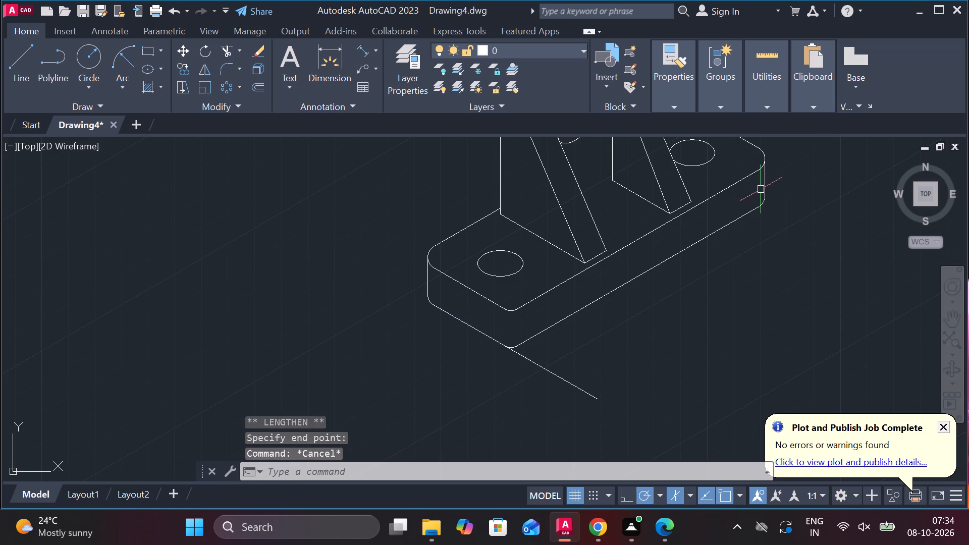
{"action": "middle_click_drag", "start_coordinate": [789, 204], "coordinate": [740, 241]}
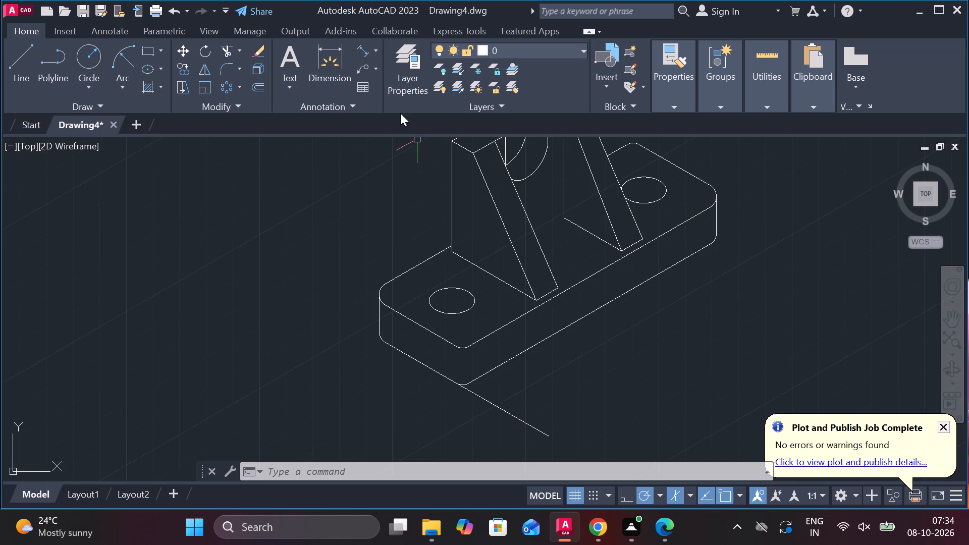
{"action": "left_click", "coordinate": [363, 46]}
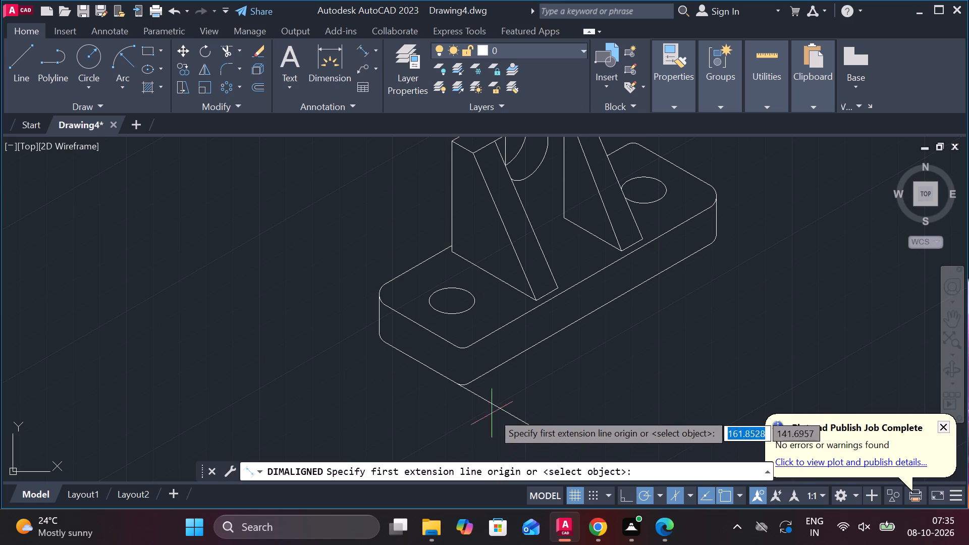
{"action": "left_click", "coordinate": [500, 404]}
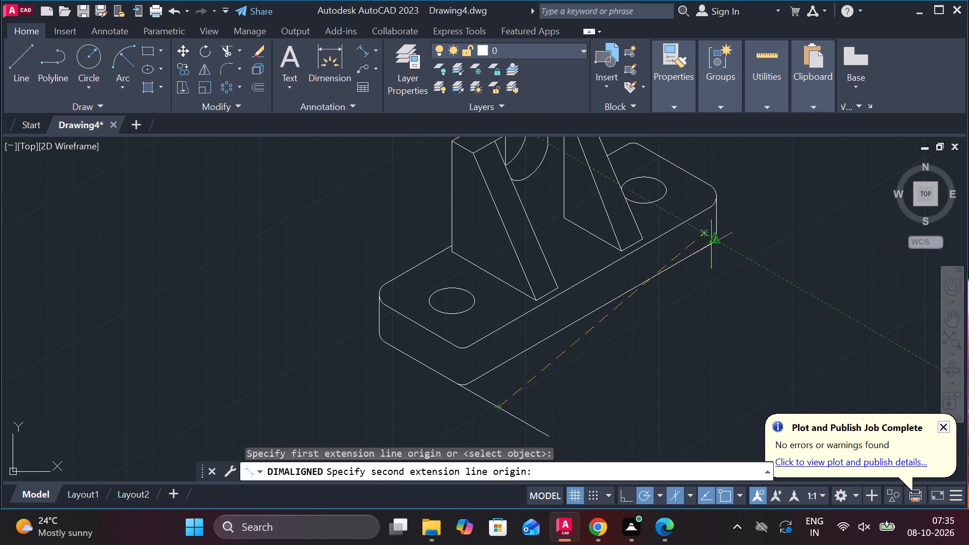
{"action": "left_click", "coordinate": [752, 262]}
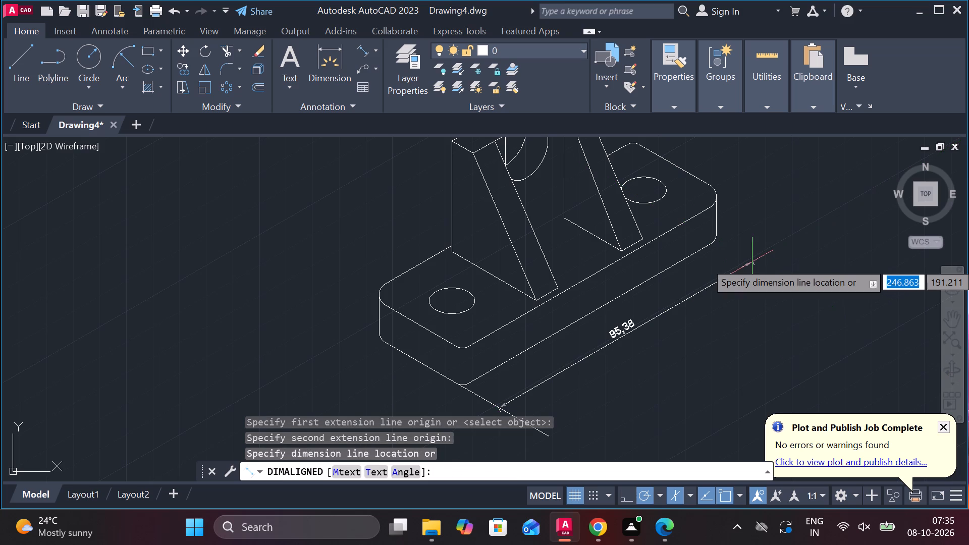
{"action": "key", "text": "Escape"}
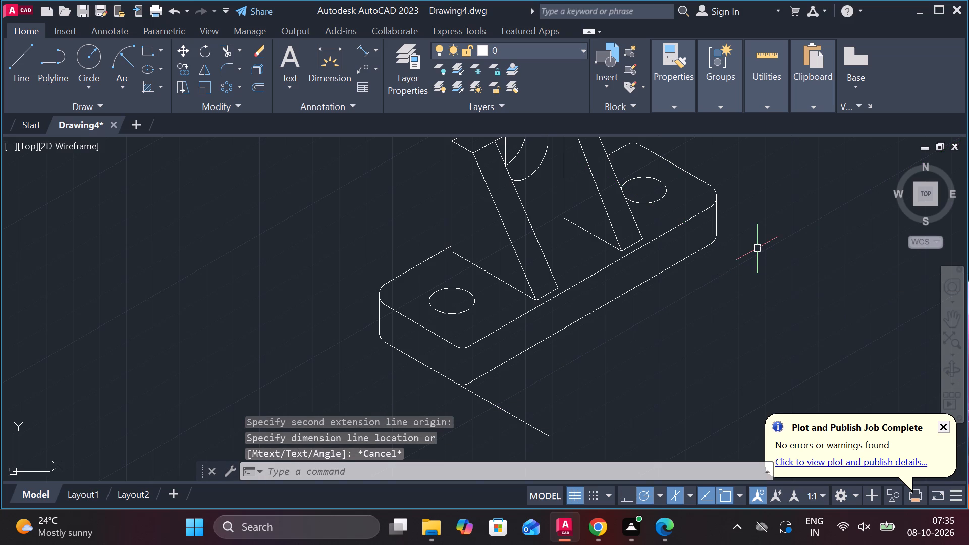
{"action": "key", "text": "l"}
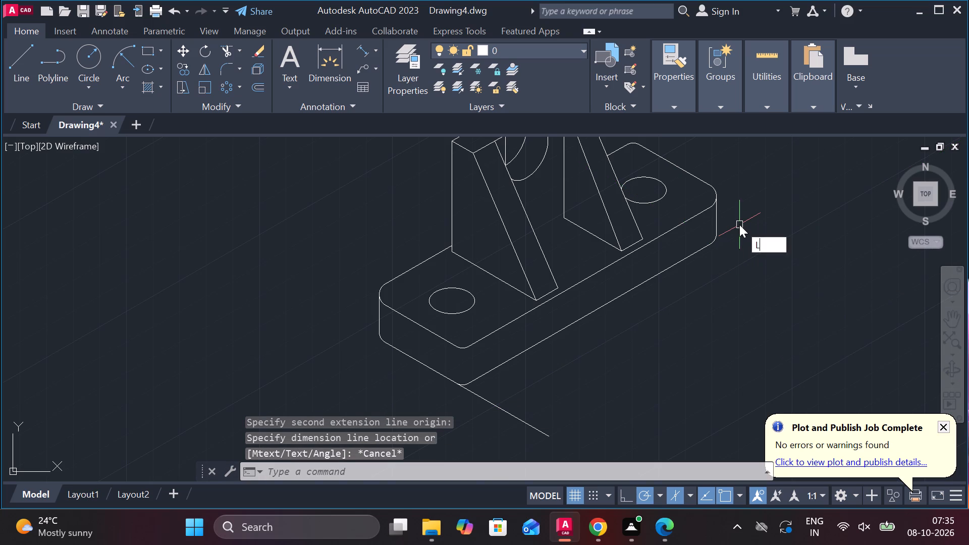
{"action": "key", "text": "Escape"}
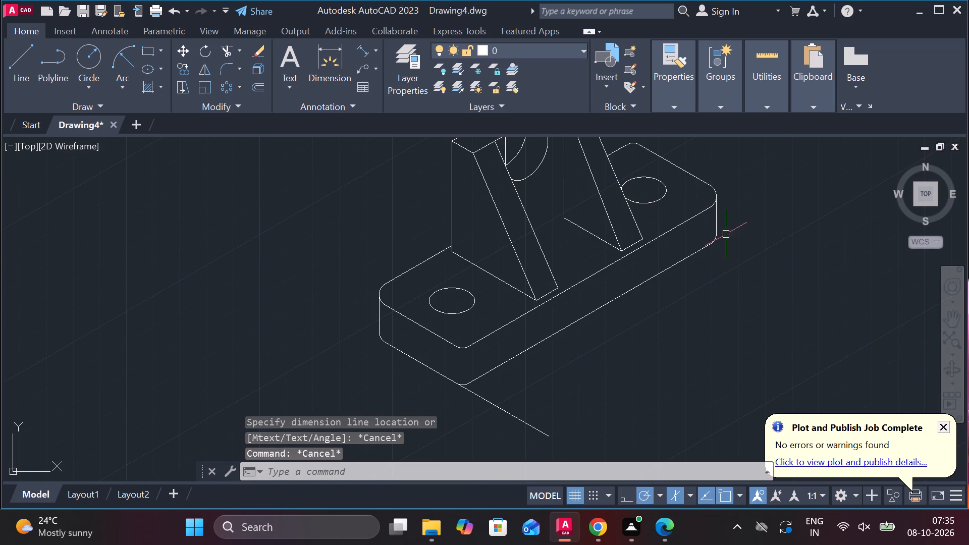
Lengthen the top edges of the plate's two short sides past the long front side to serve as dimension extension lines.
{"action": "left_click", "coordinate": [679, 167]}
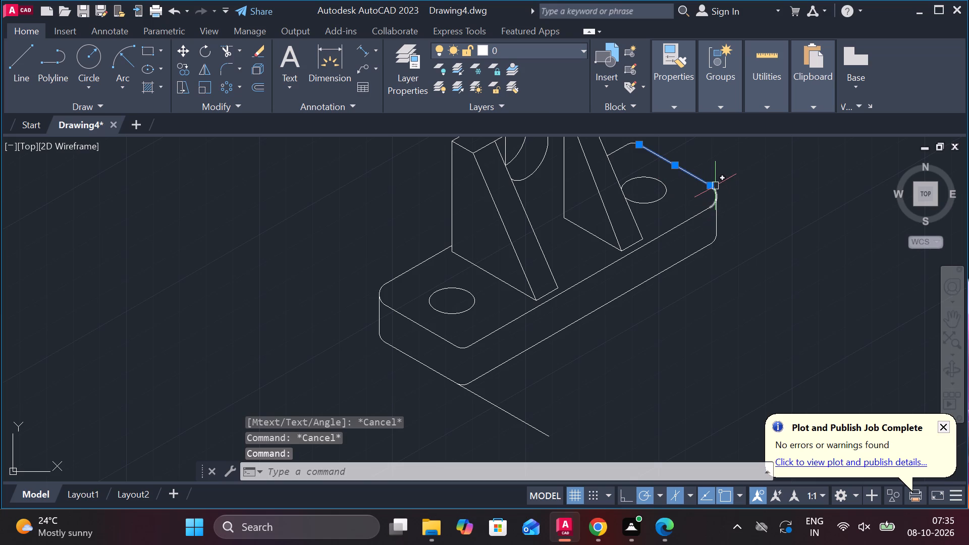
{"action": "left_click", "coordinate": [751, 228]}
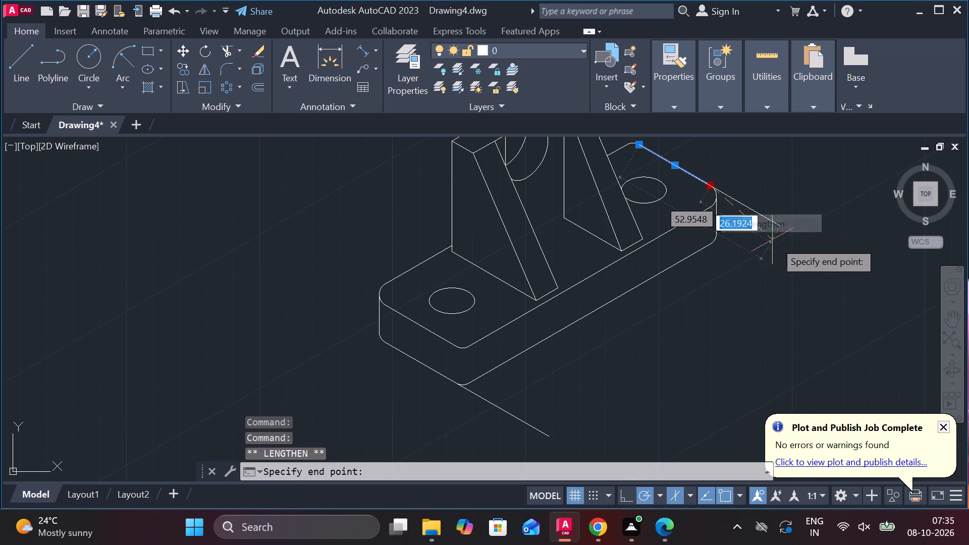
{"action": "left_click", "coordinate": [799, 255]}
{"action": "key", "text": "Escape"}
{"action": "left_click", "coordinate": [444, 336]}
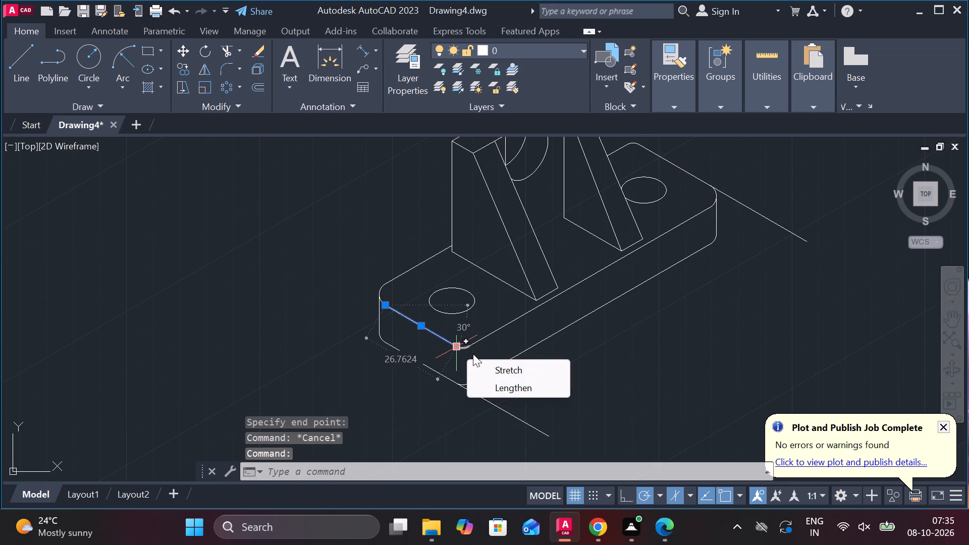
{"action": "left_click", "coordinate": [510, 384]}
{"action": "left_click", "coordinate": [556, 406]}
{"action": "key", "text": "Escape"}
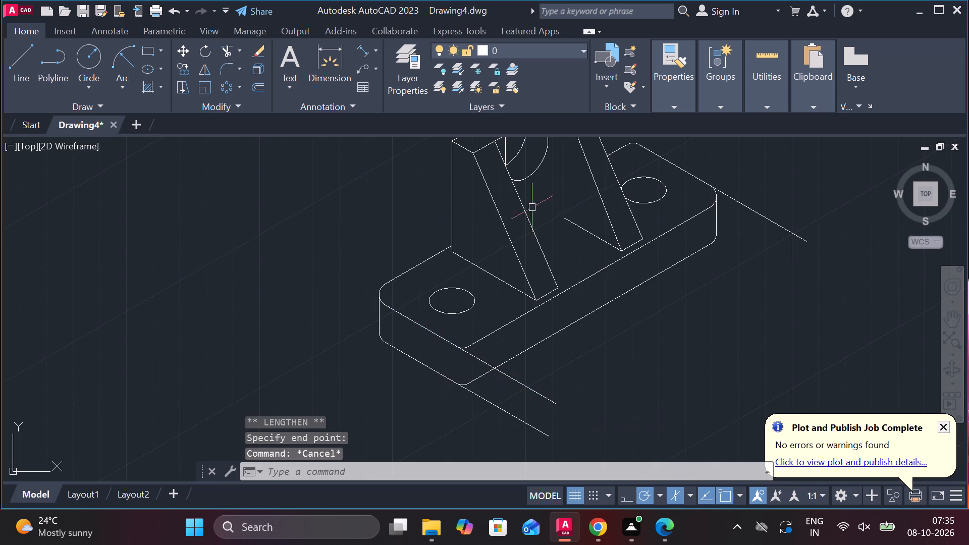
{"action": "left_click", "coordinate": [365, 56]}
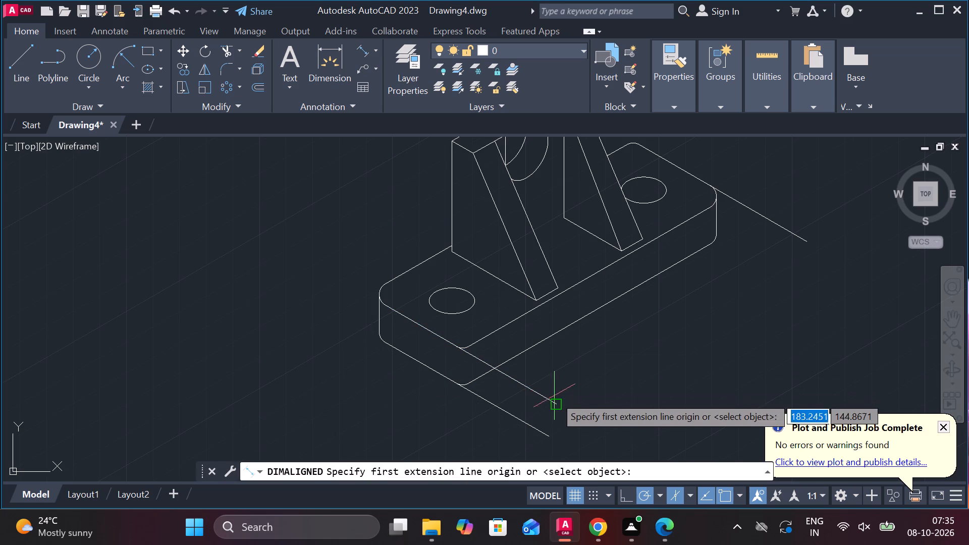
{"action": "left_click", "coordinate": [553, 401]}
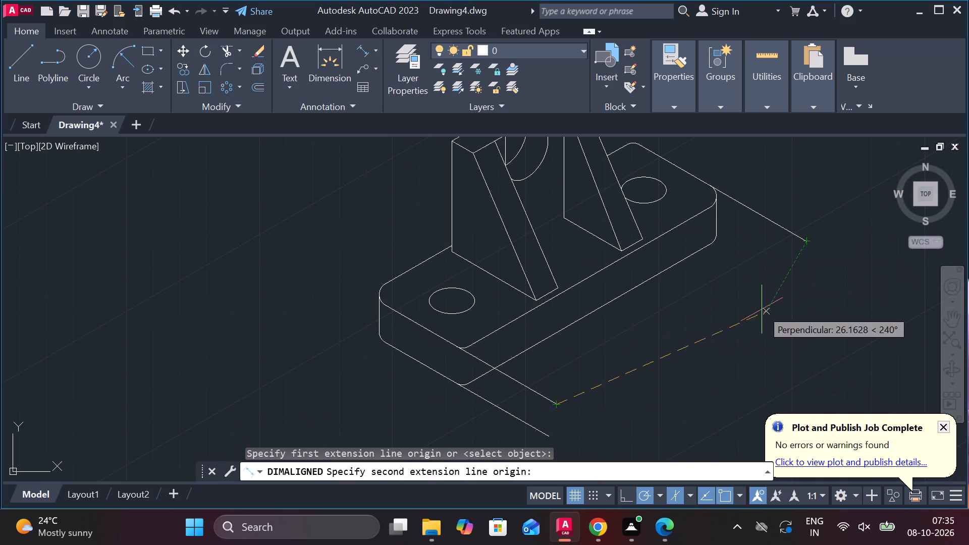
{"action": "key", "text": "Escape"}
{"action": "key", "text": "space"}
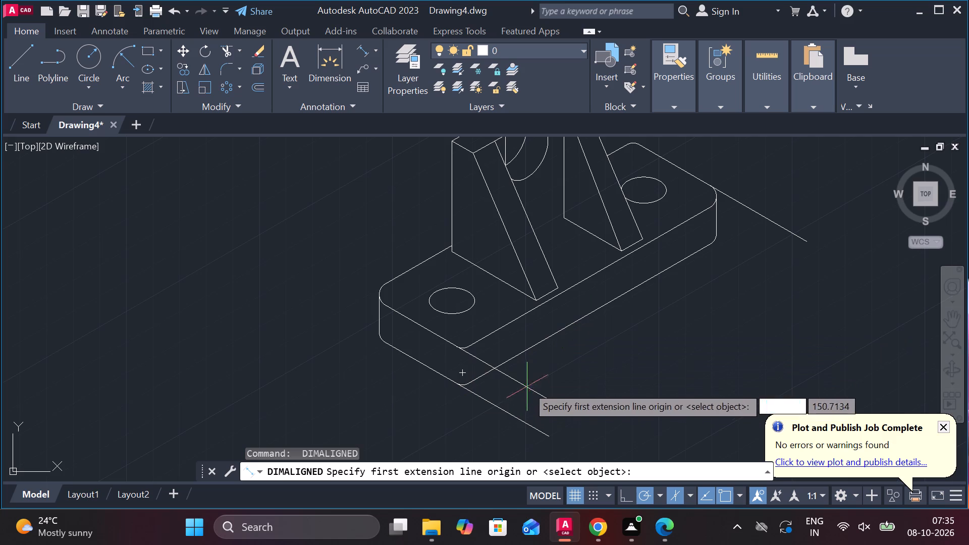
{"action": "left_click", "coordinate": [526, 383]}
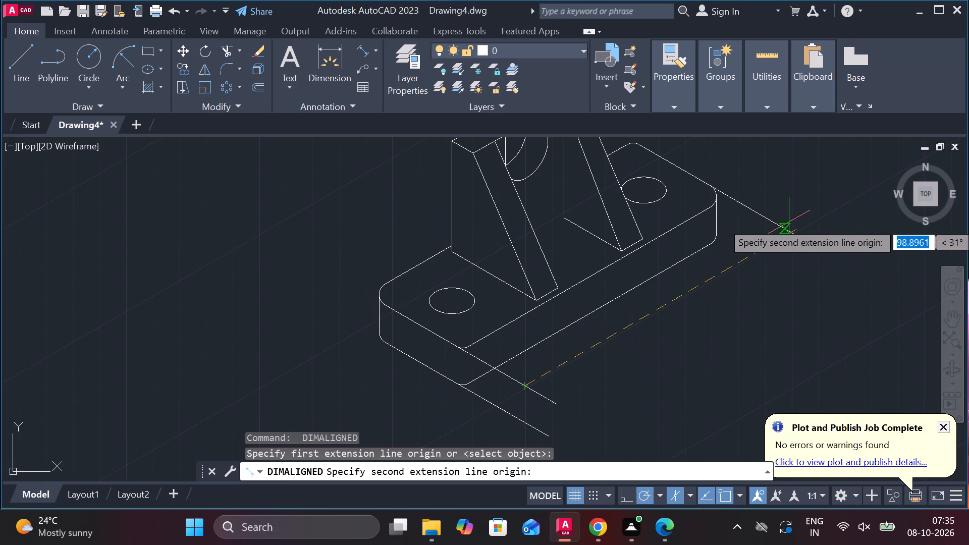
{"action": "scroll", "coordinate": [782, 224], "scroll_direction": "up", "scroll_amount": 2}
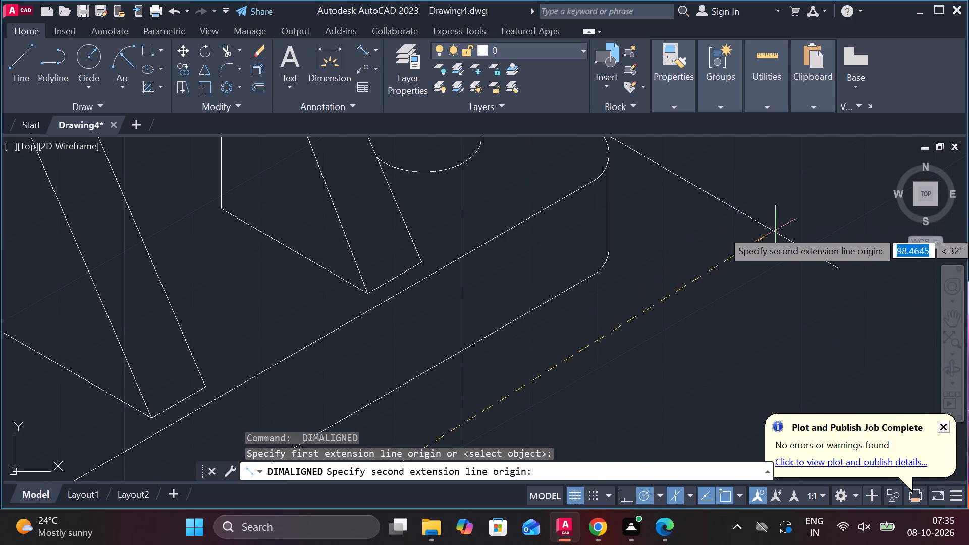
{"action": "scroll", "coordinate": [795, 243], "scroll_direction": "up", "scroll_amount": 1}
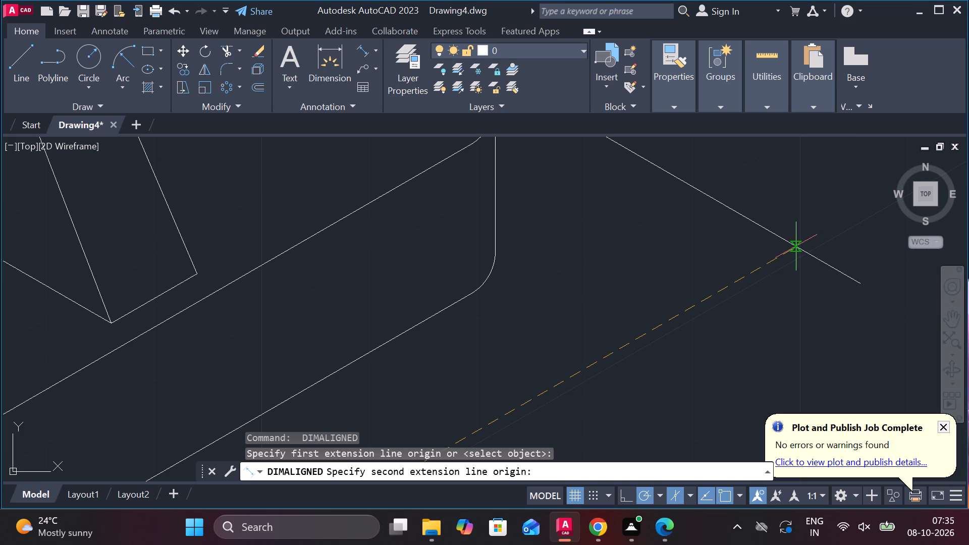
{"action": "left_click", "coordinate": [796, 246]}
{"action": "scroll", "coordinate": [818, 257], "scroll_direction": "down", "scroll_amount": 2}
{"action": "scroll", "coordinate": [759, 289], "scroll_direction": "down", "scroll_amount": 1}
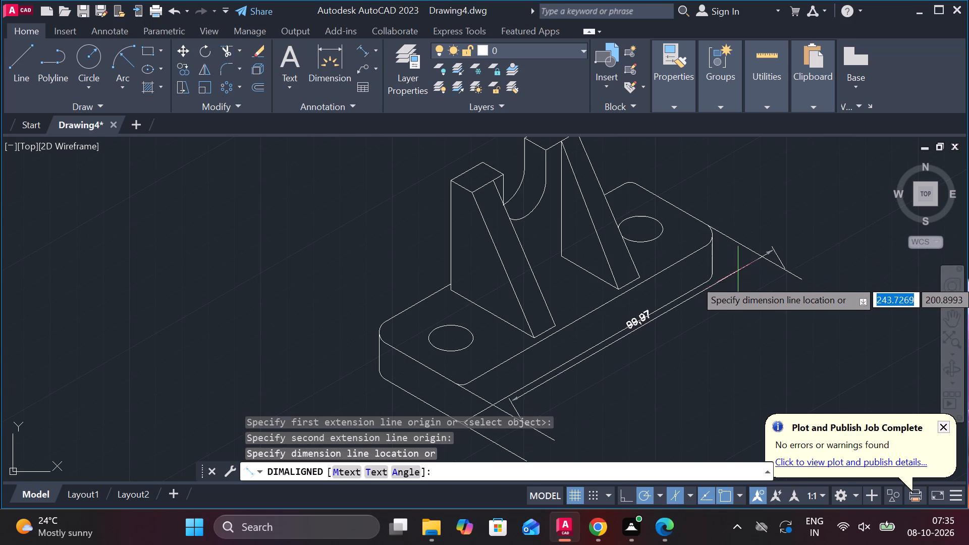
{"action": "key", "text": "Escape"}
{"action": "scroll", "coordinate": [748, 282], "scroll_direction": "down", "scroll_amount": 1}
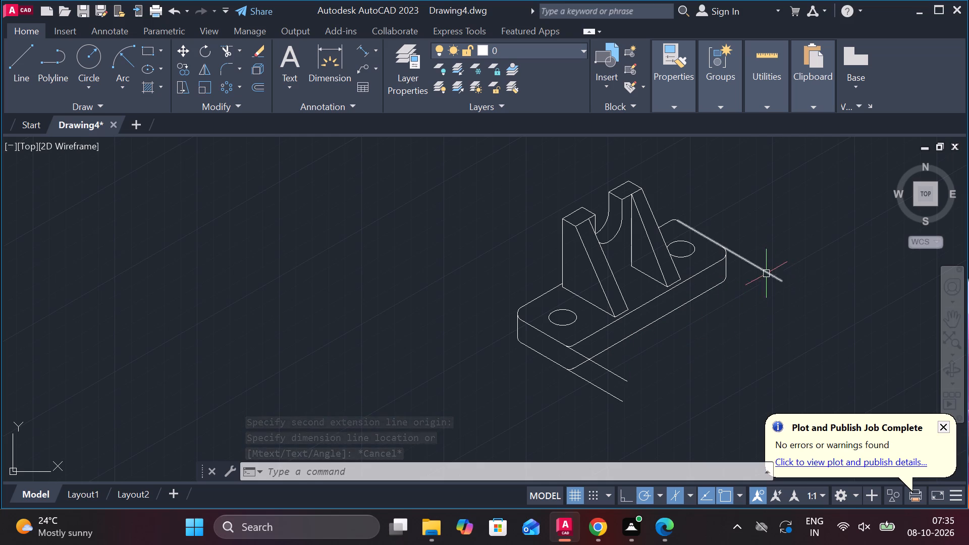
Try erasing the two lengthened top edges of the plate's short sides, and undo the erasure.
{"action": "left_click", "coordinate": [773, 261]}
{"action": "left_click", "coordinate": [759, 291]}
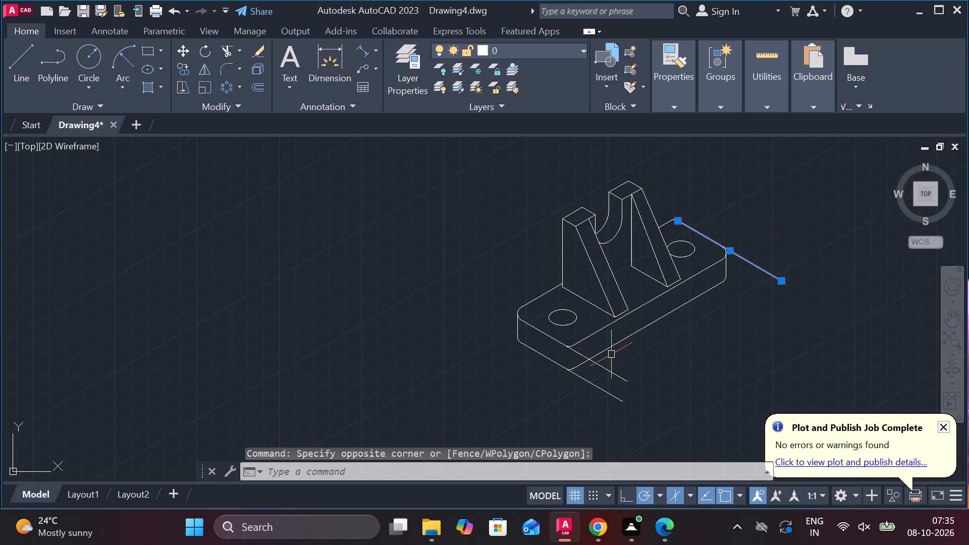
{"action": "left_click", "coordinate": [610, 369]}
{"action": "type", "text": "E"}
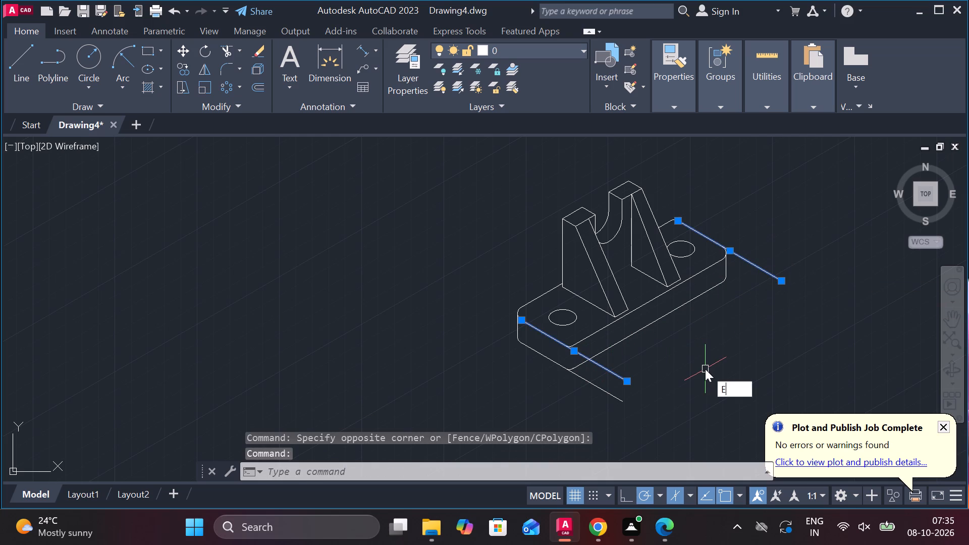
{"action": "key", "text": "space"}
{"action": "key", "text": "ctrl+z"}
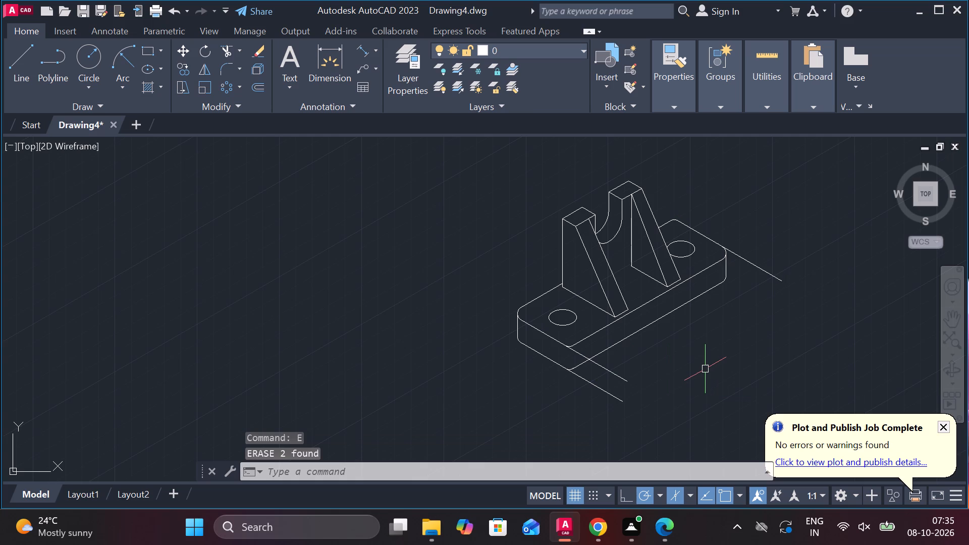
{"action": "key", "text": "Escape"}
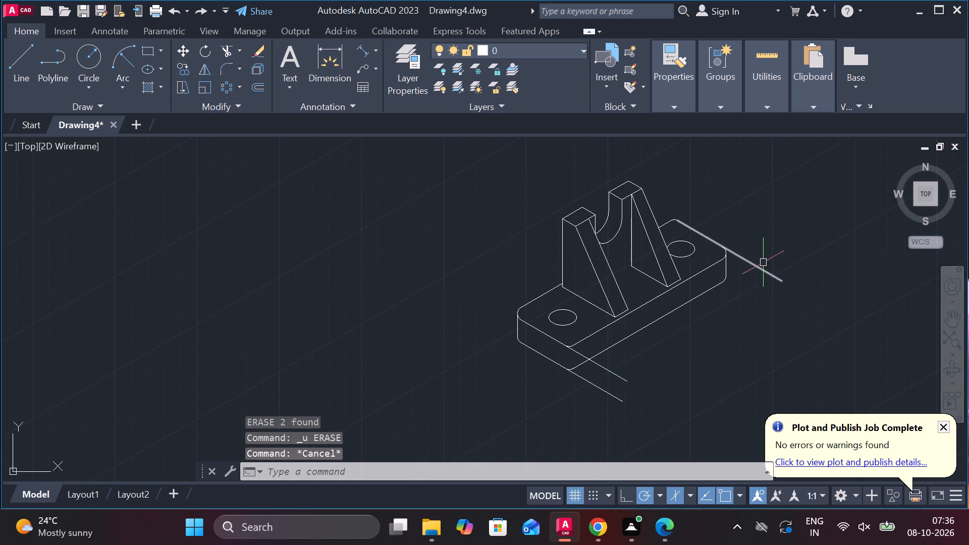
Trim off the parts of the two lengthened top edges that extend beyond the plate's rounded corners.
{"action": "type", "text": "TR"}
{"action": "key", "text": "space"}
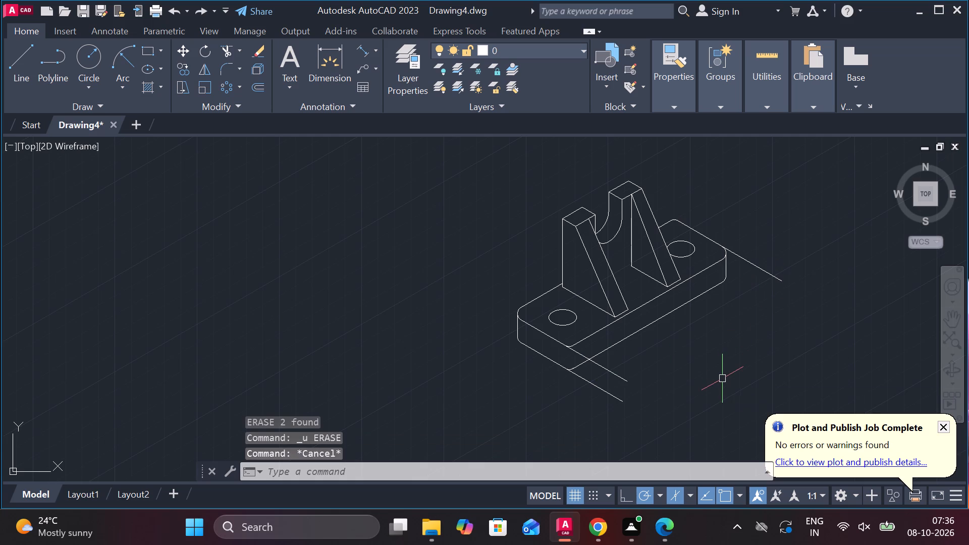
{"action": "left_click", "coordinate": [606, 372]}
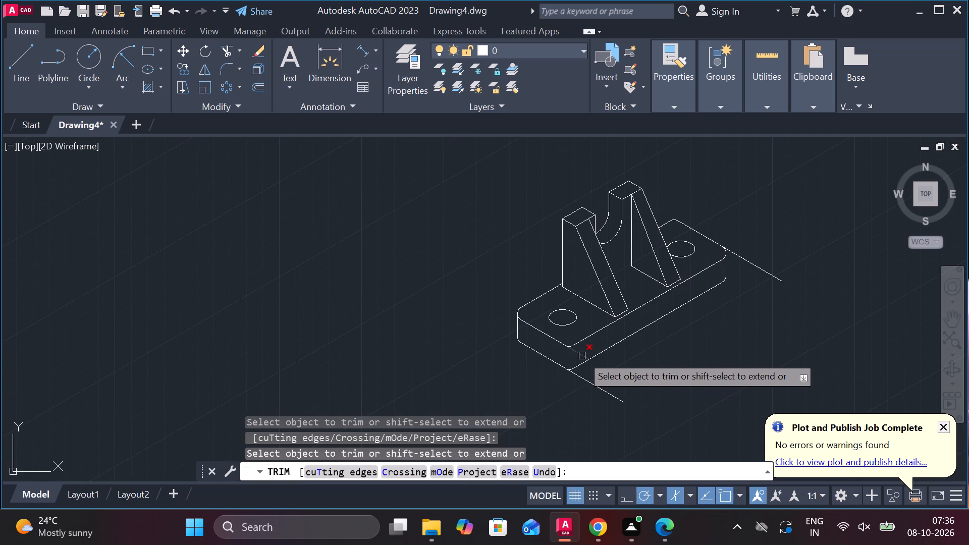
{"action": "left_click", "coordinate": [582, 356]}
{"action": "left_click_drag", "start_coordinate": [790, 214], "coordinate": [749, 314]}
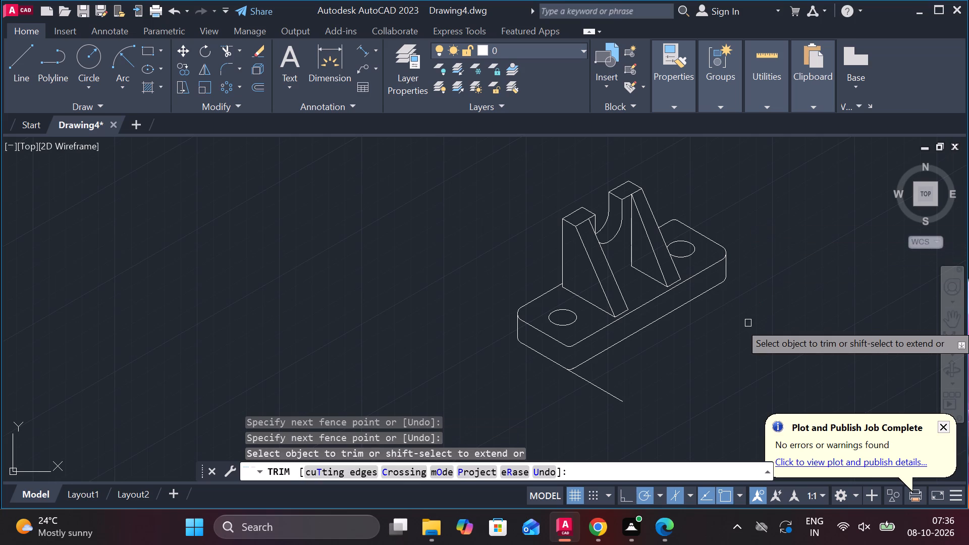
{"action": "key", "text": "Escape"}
Draw an extension line about 35 units long at 330° from the bottom corner at the far end of the long front side.
{"action": "key", "text": "l"}
{"action": "key", "text": "Return"}
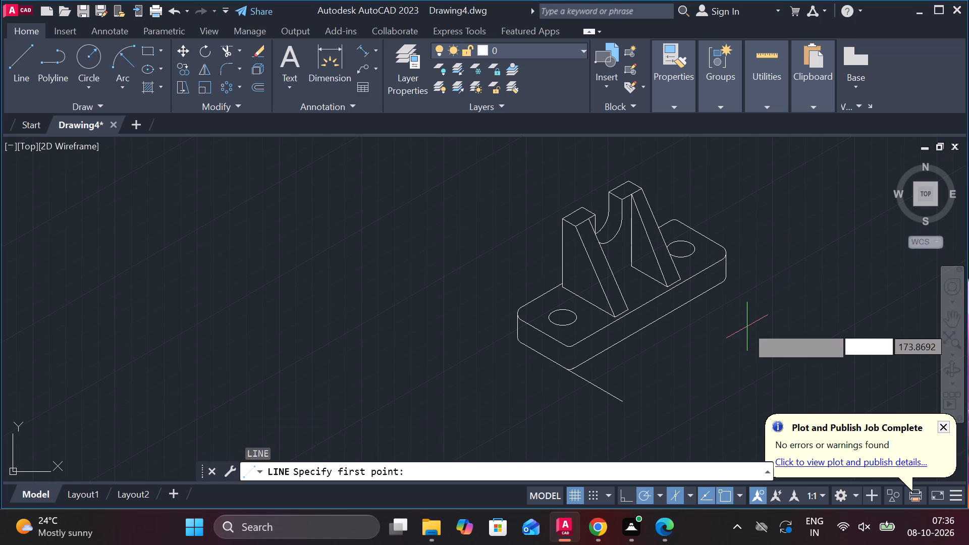
{"action": "left_click", "coordinate": [728, 283]}
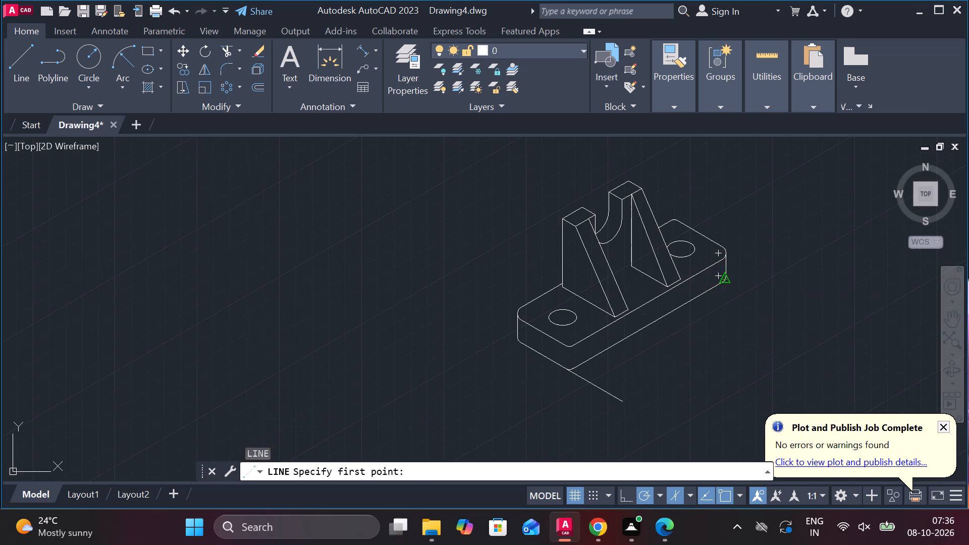
{"action": "left_click", "coordinate": [782, 314]}
{"action": "key", "text": "Escape"}
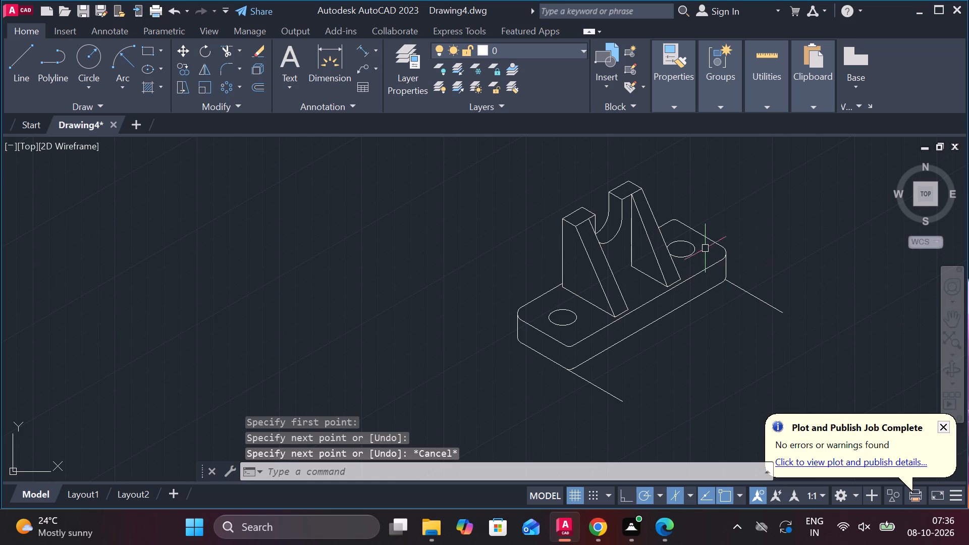
Add an aligned dimension for the plate's long side between the two bottom extension lines, placed outside the plate.
{"action": "left_click", "coordinate": [359, 44]}
{"action": "left_click", "coordinate": [593, 385]}
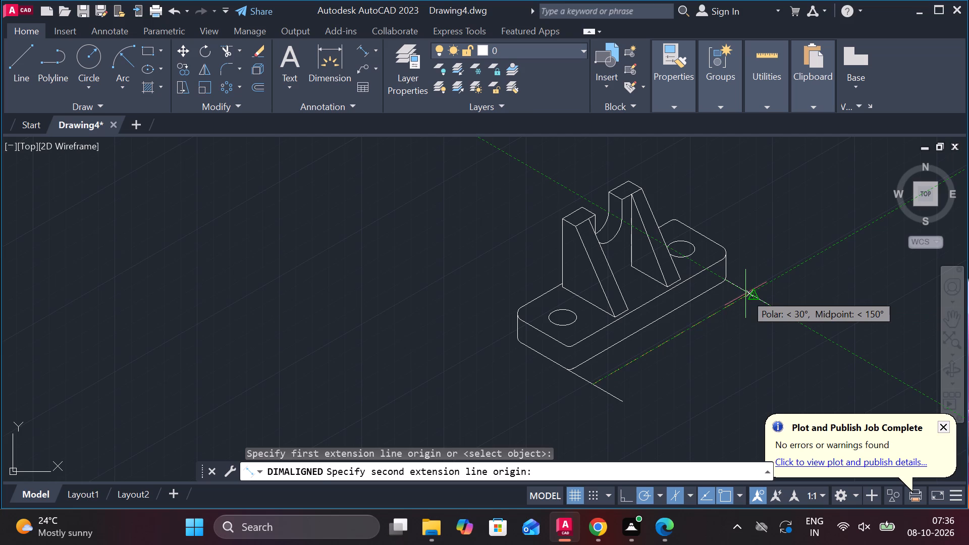
{"action": "left_click", "coordinate": [745, 294]}
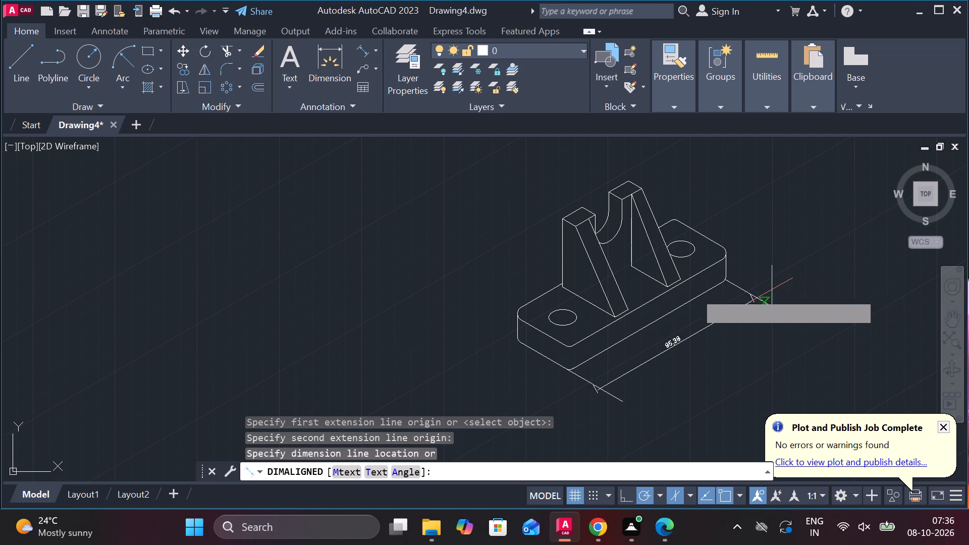
{"action": "left_click", "coordinate": [777, 307]}
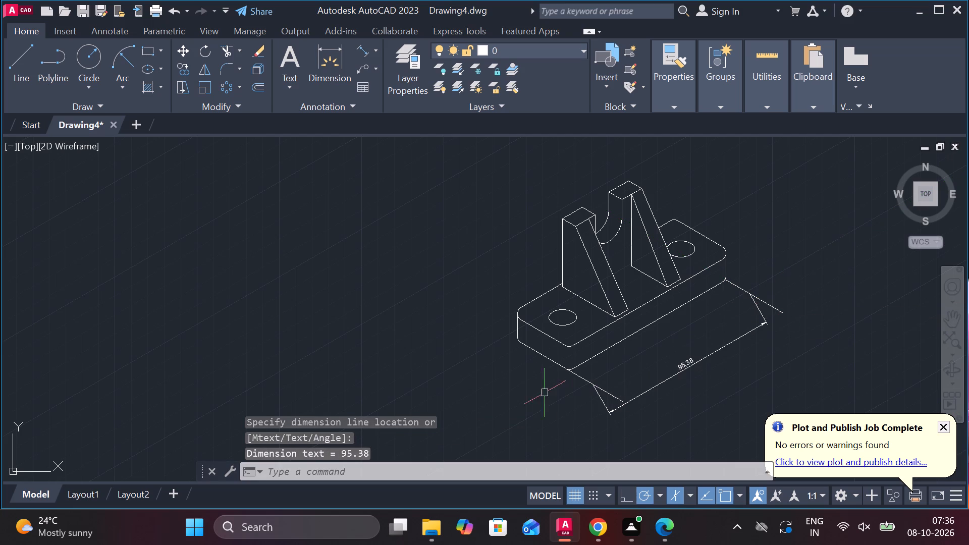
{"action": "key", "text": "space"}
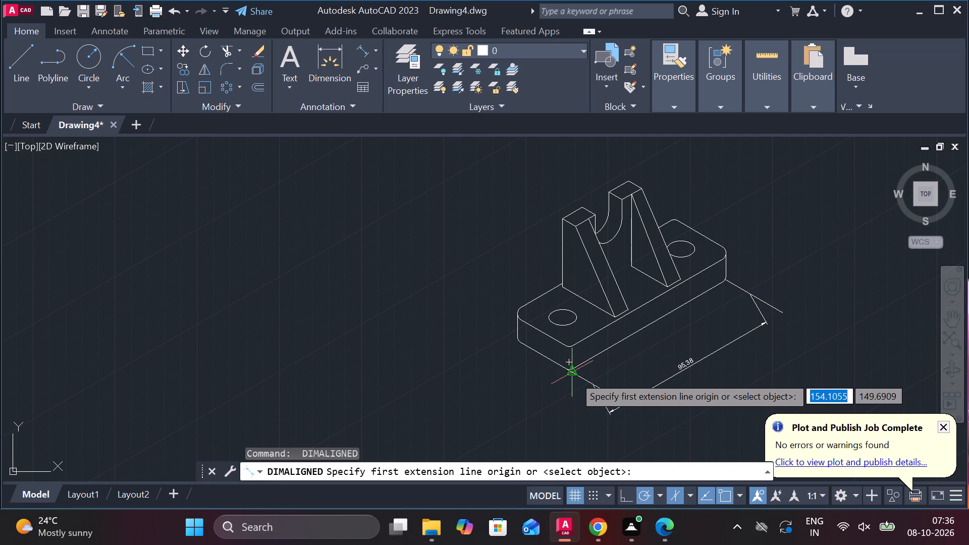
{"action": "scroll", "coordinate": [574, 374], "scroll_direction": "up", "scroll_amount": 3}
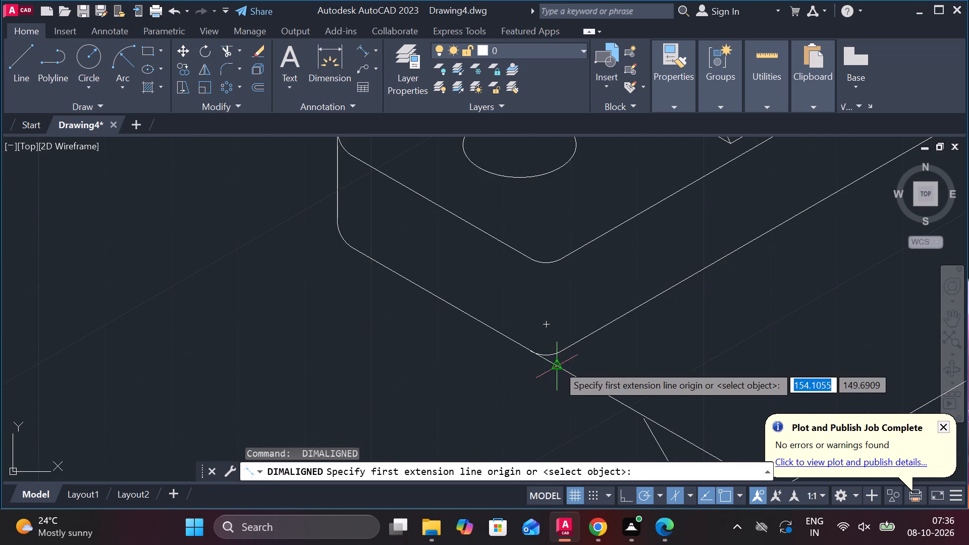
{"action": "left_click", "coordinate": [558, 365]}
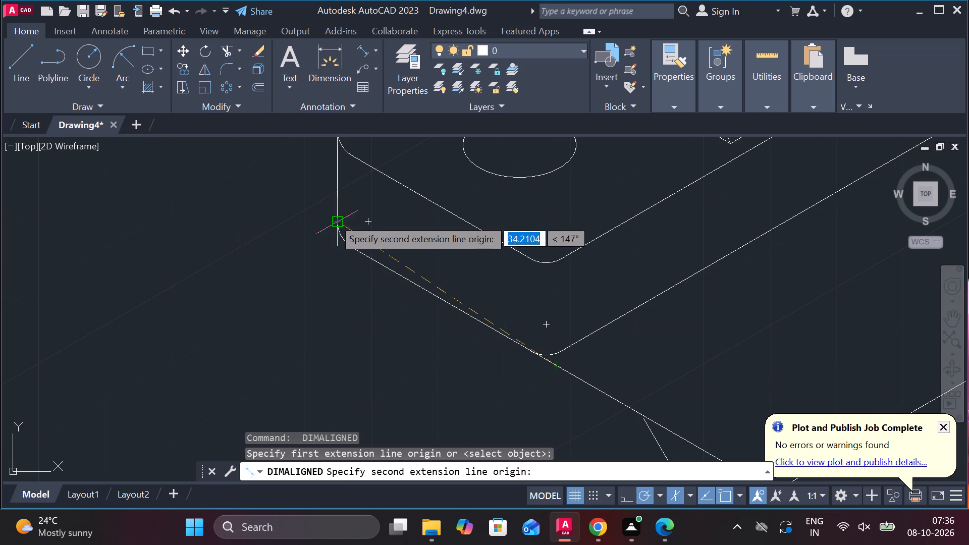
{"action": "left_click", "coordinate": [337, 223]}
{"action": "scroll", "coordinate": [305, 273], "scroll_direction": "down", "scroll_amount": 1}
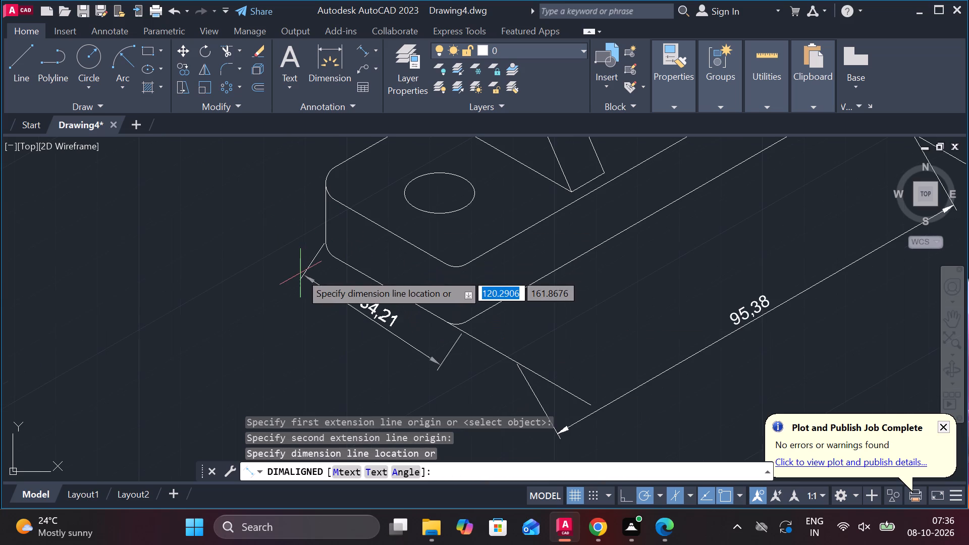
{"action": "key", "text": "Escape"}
Add an aligned dimension along the bottom edge of the plate's near short side, placed outside the plate.
{"action": "key", "text": "space"}
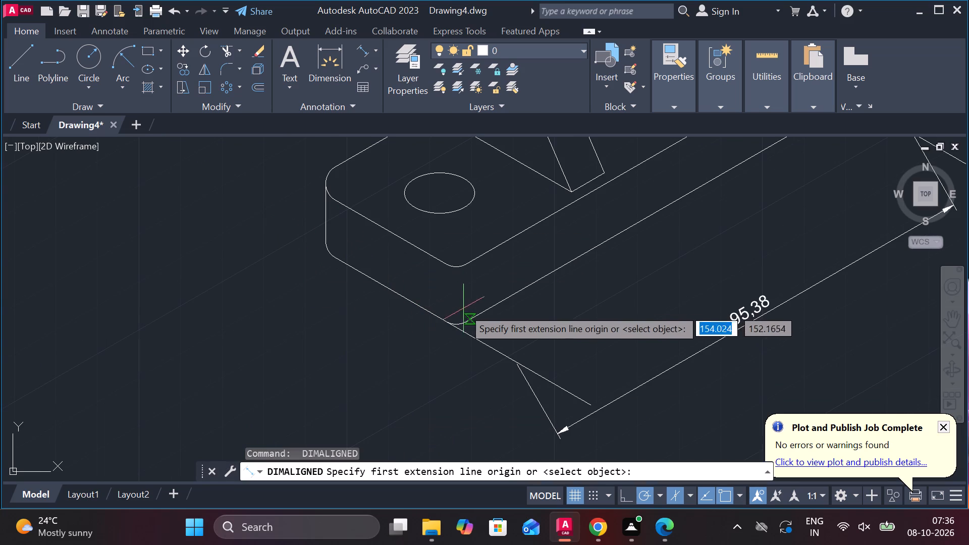
{"action": "left_click", "coordinate": [464, 317]}
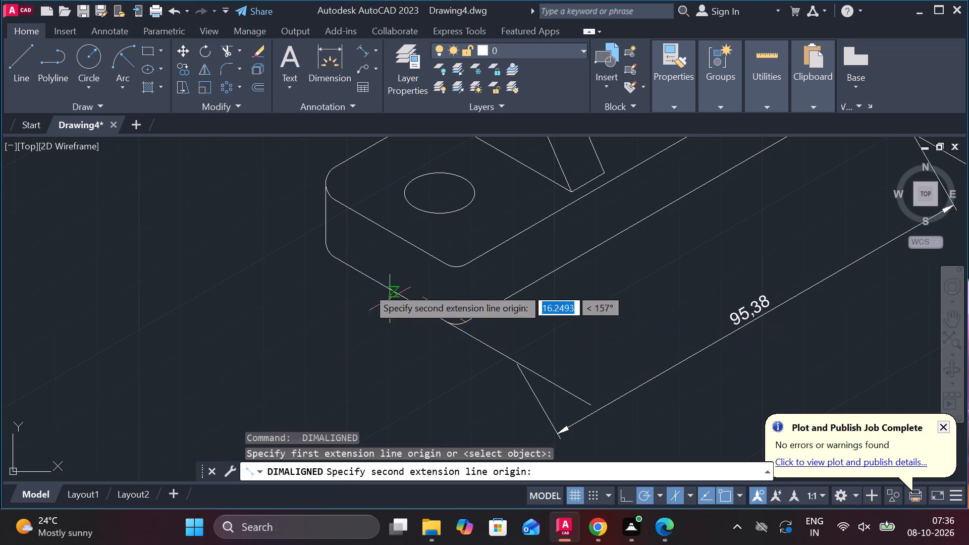
{"action": "left_click", "coordinate": [325, 242]}
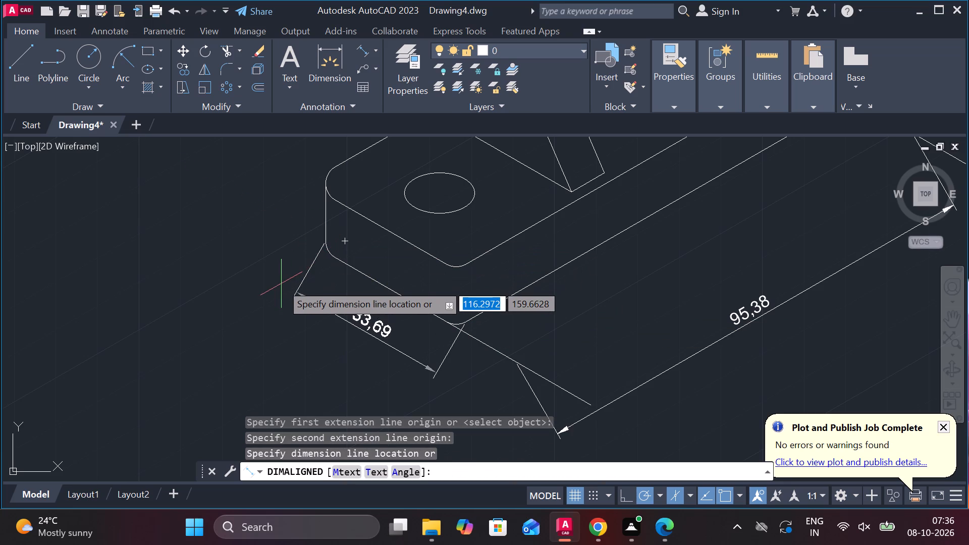
{"action": "left_click", "coordinate": [260, 301]}
Remove the two extension lines at the plate's bottom corners and the long-side dimension between them, using Trim.
{"action": "scroll", "coordinate": [275, 298], "scroll_direction": "down", "scroll_amount": 1}
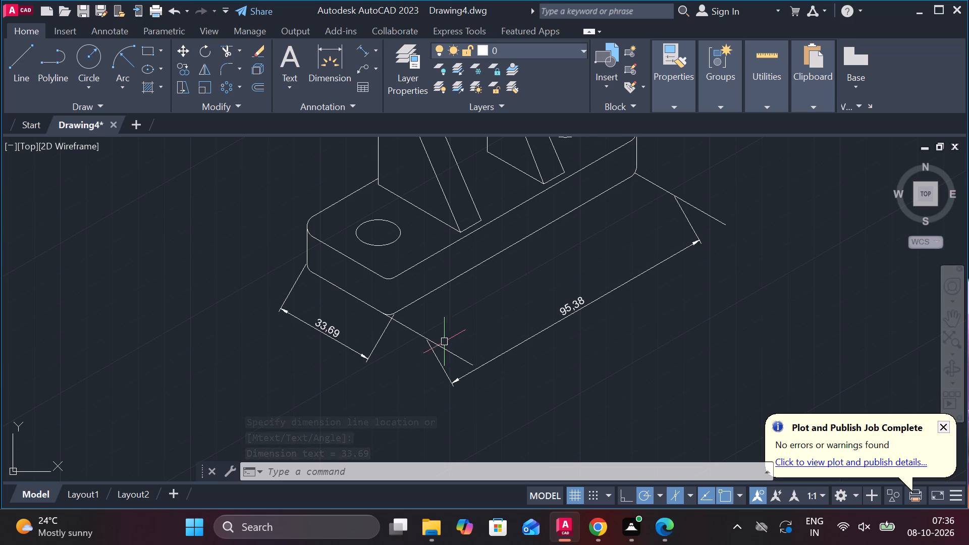
{"action": "left_click", "coordinate": [423, 337]}
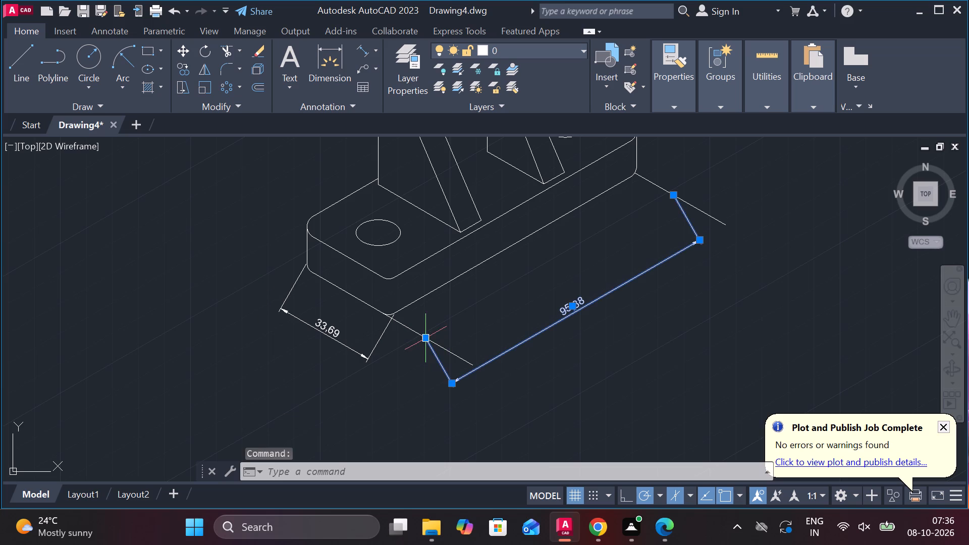
{"action": "left_click", "coordinate": [420, 330]}
{"action": "key", "text": "Escape"}
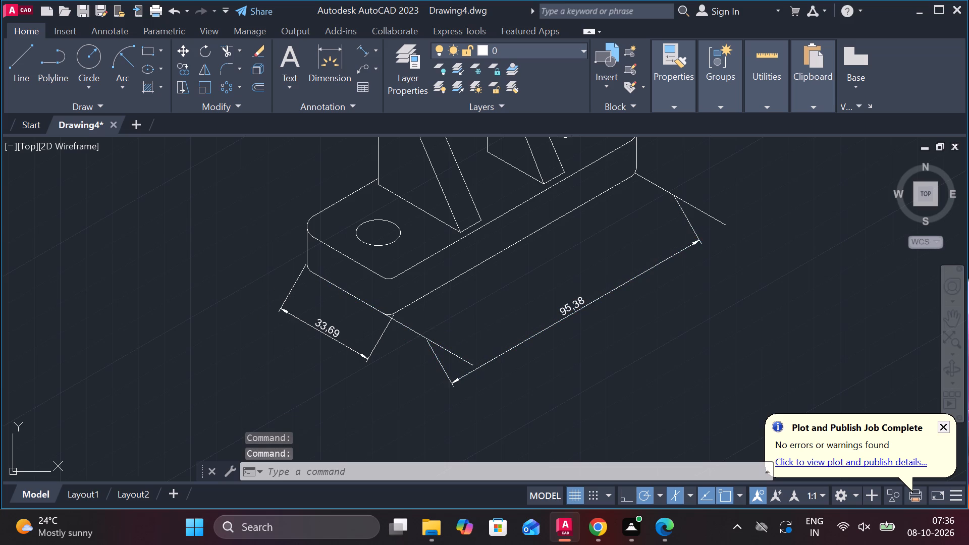
{"action": "type", "text": "TR"}
{"action": "key", "text": "space"}
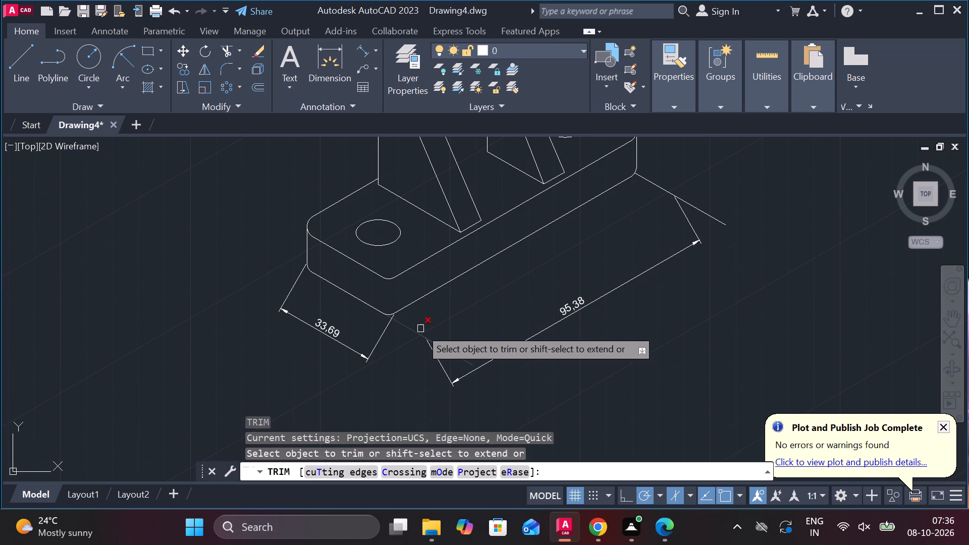
{"action": "left_click", "coordinate": [420, 329]}
{"action": "left_click", "coordinate": [656, 177]}
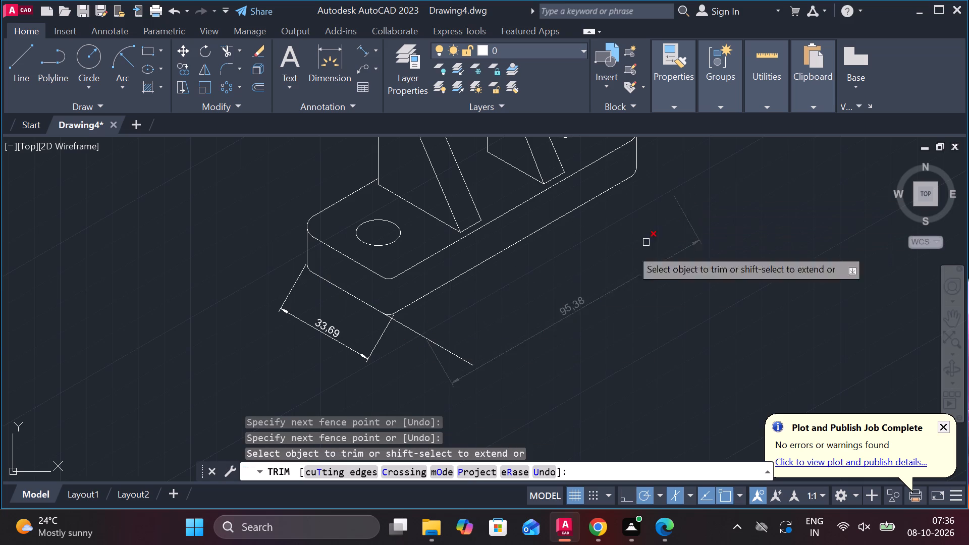
{"action": "left_click_drag", "start_coordinate": [437, 311], "coordinate": [413, 357]}
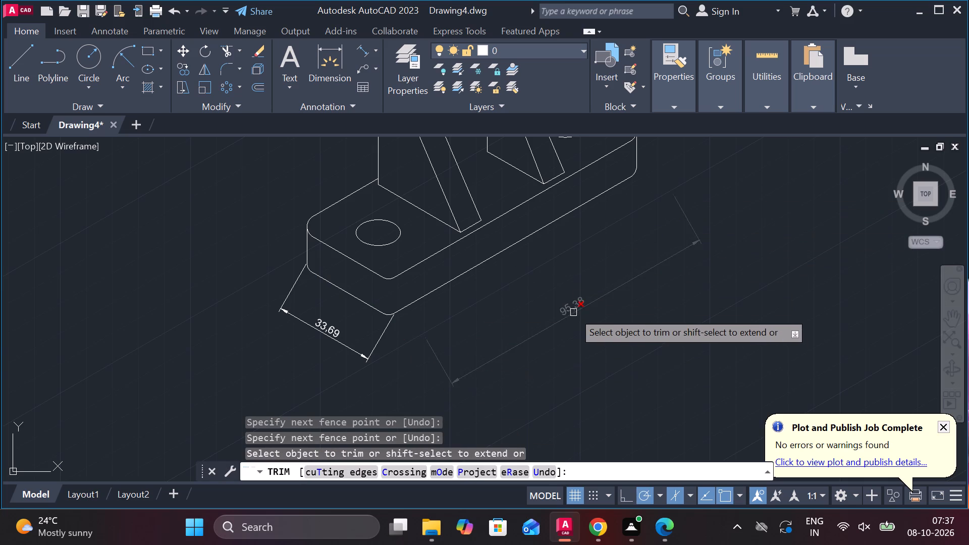
{"action": "left_click", "coordinate": [573, 312]}
{"action": "key", "text": "Escape"}
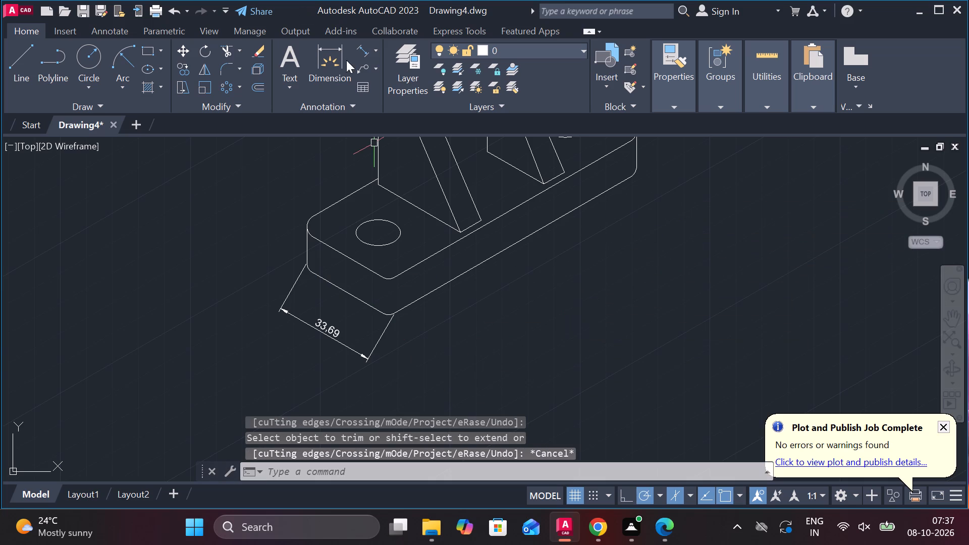
Add an aligned dimension along the bottom of the plate's long front side between its rounded corners, placed outside the plate.
{"action": "left_click", "coordinate": [360, 49]}
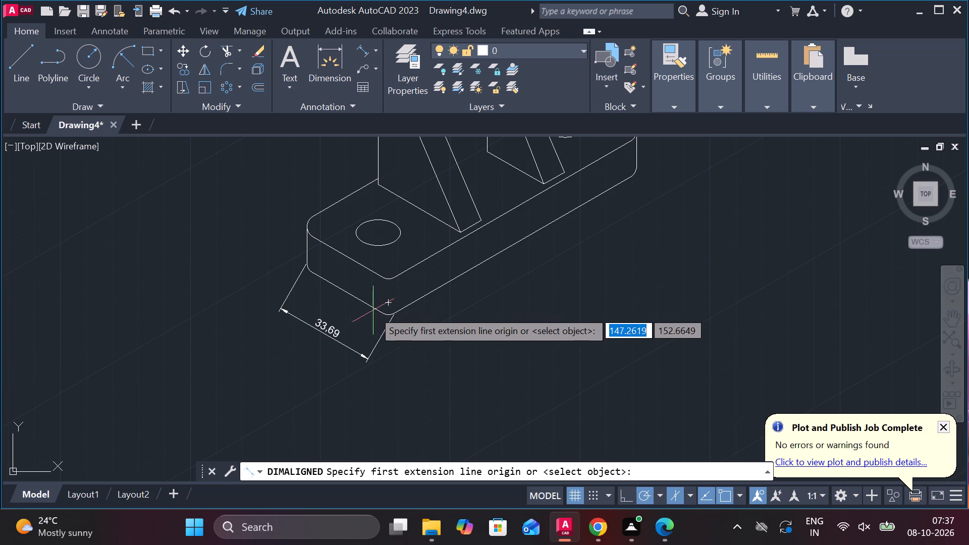
{"action": "left_click", "coordinate": [377, 311]}
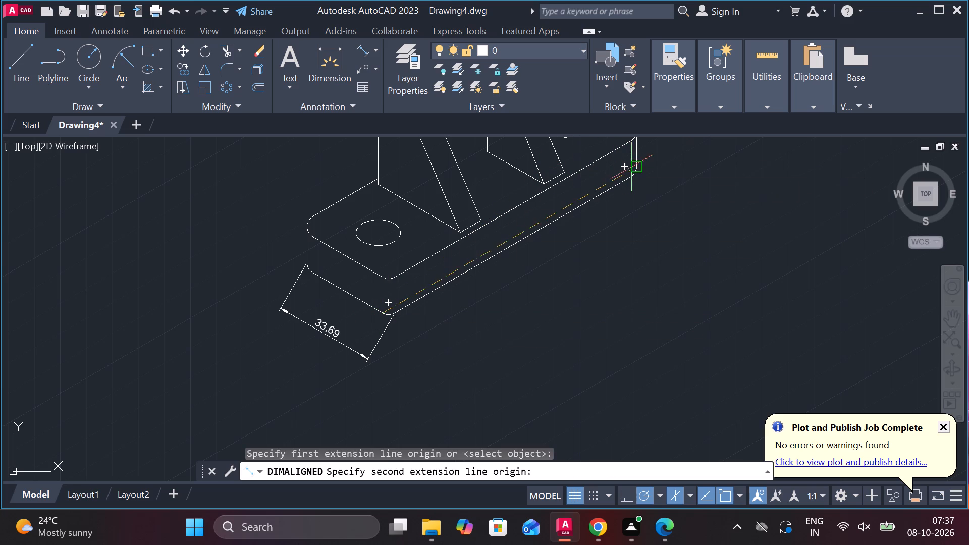
{"action": "left_click", "coordinate": [636, 165]}
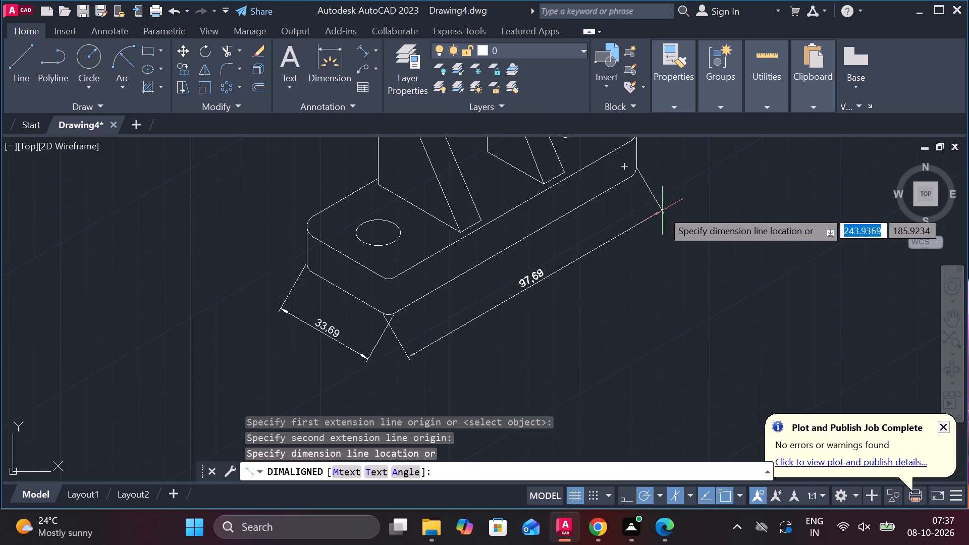
{"action": "left_click", "coordinate": [662, 210]}
Add an aligned dimension for the overall width across the tops of both ribs, placed above them parallel to the long side.
{"action": "scroll", "coordinate": [666, 203], "scroll_direction": "down", "scroll_amount": 1}
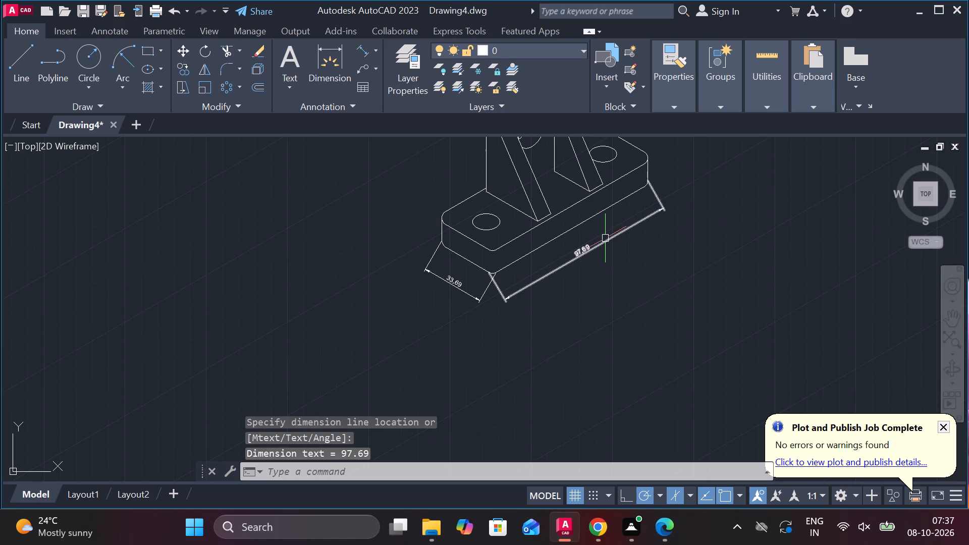
{"action": "middle_click_drag", "start_coordinate": [597, 333], "coordinate": [603, 430]}
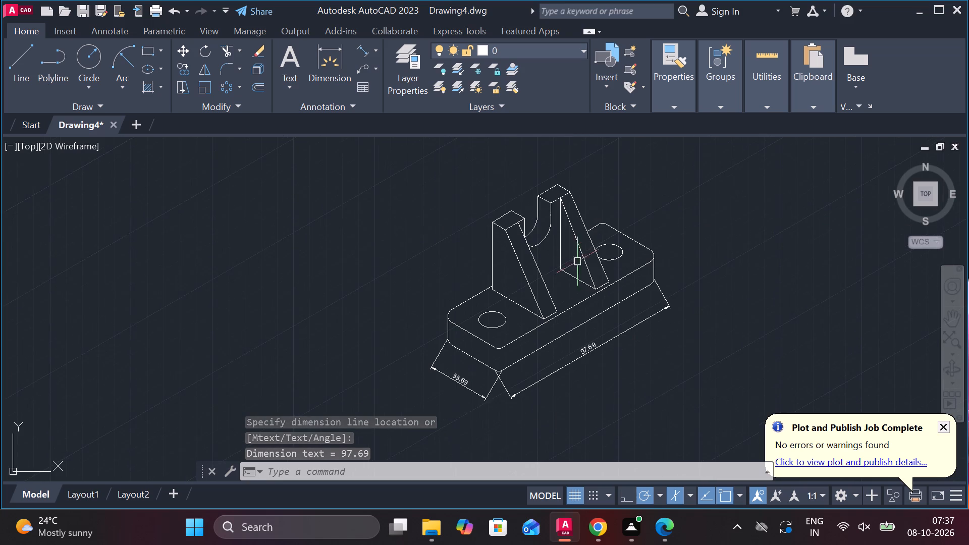
{"action": "left_click", "coordinate": [364, 52]}
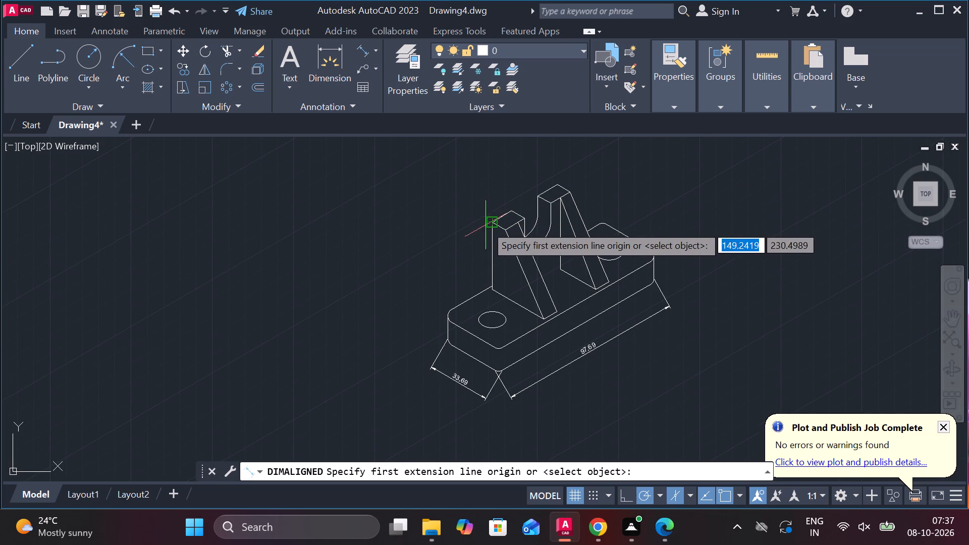
{"action": "left_click", "coordinate": [486, 225]}
{"action": "left_click", "coordinate": [557, 184]}
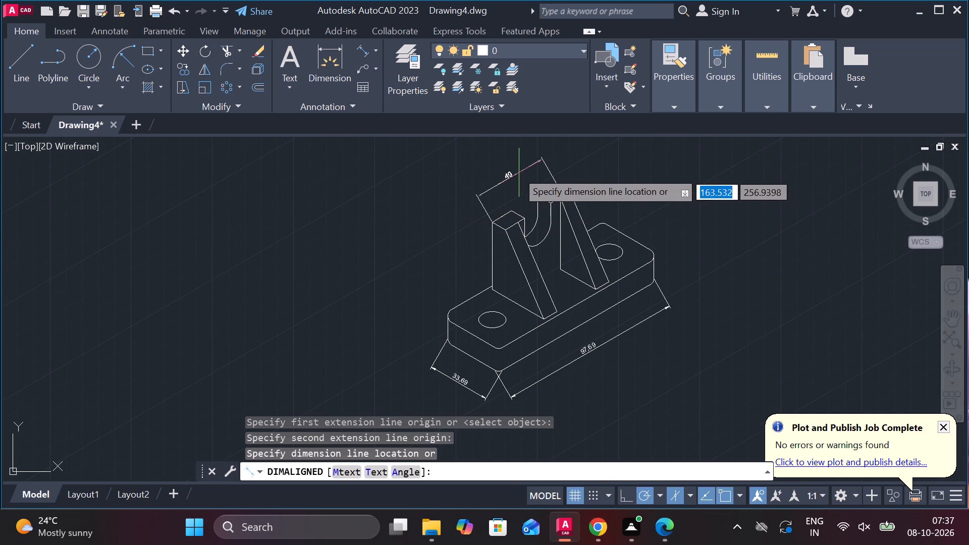
{"action": "left_click", "coordinate": [506, 160]}
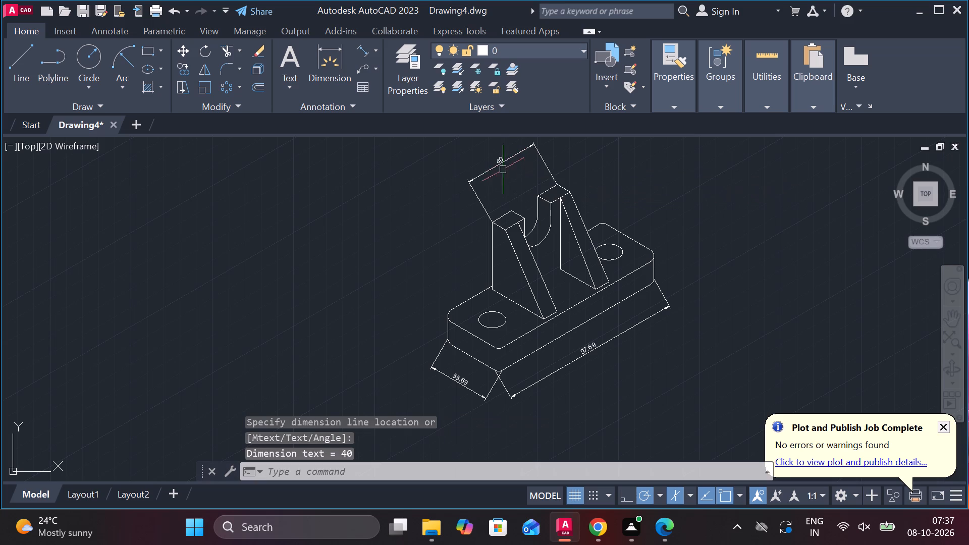
Add aligned dimensions to the rear top edges of the near and far ribs, each placed just above its edge.
{"action": "scroll", "coordinate": [497, 191], "scroll_direction": "up", "scroll_amount": 1}
{"action": "key", "text": "space"}
{"action": "left_click", "coordinate": [491, 244]}
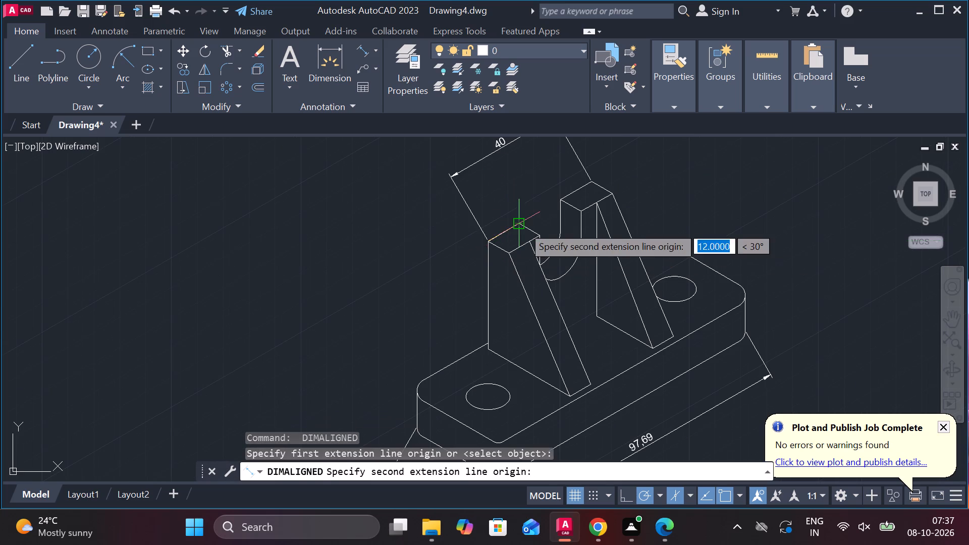
{"action": "left_click", "coordinate": [523, 226]}
{"action": "left_click", "coordinate": [512, 204]}
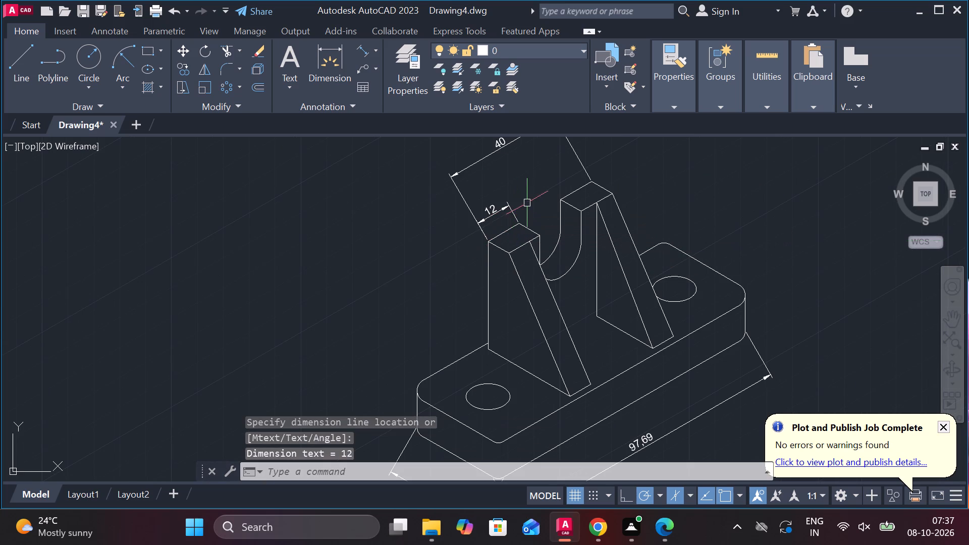
{"action": "key", "text": "space"}
{"action": "left_click", "coordinate": [565, 201]}
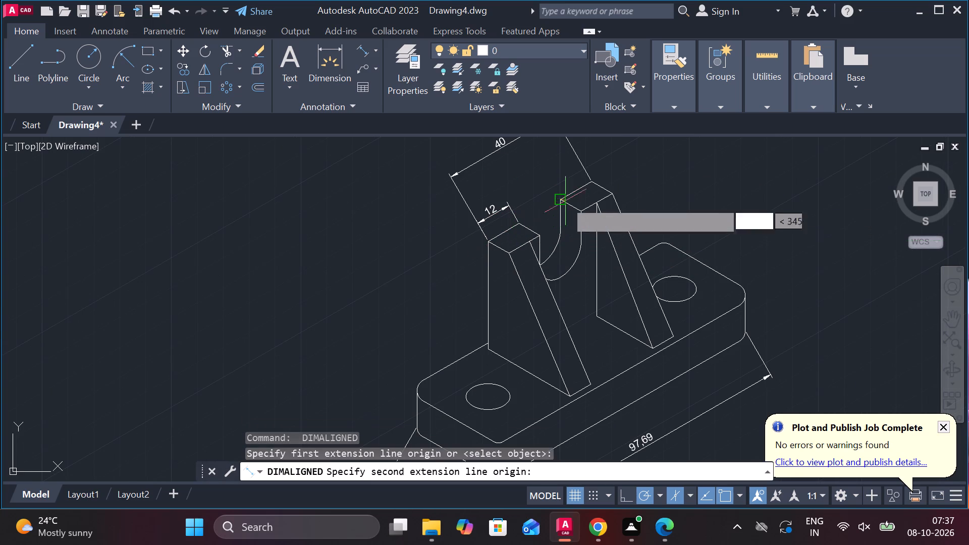
{"action": "left_click", "coordinate": [590, 185]}
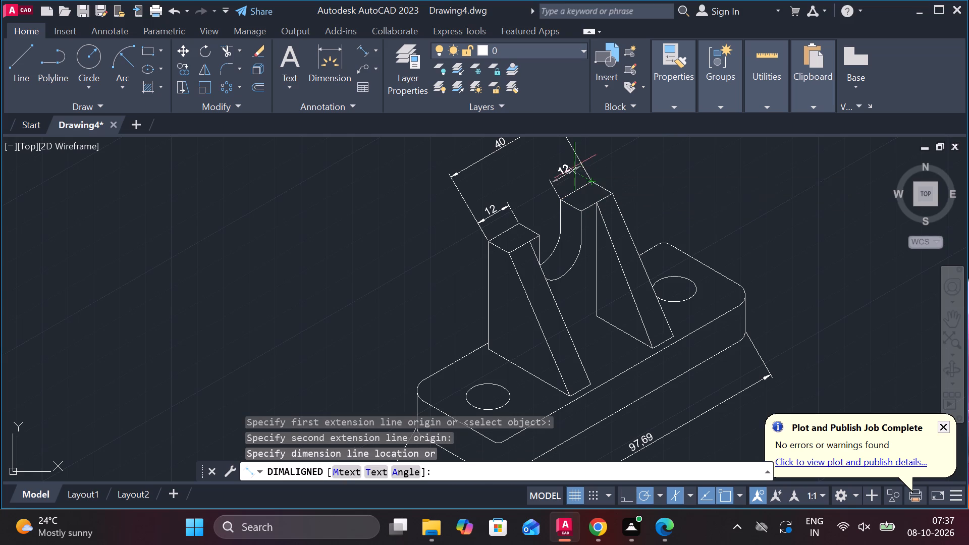
{"action": "left_click", "coordinate": [575, 168]}
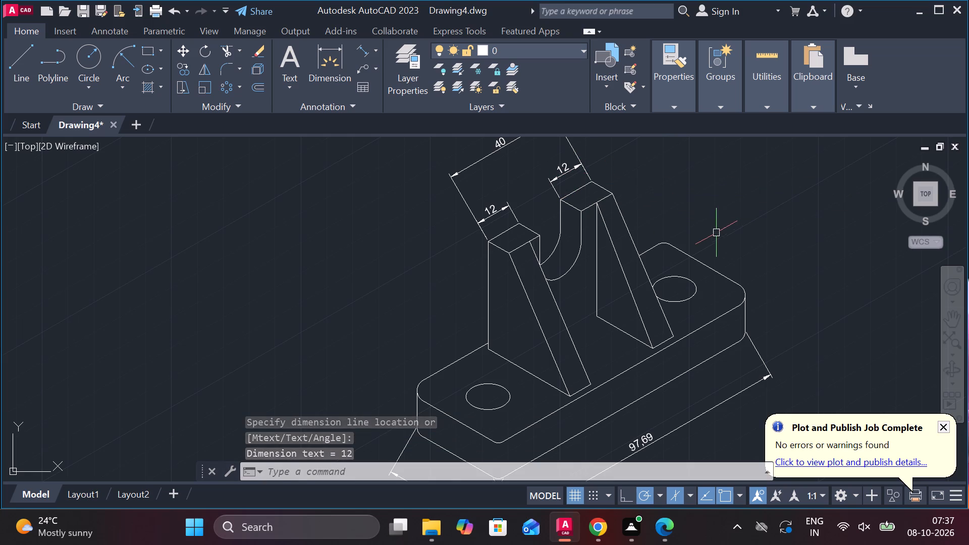
Add an aligned dimension for the short top edge at the outer end of the far rib, placed above it.
{"action": "key", "text": "space"}
{"action": "scroll", "coordinate": [588, 182], "scroll_direction": "up", "scroll_amount": 2}
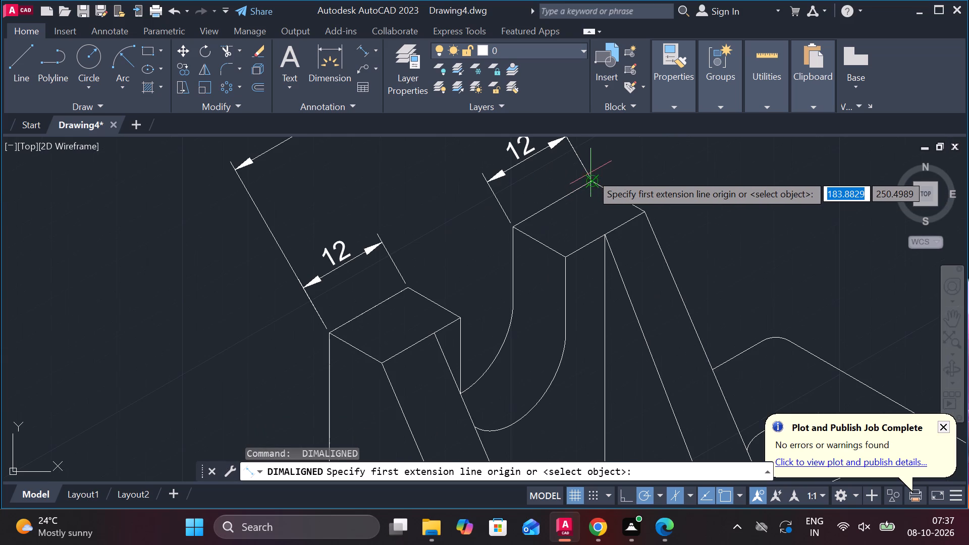
{"action": "left_click", "coordinate": [596, 181]}
{"action": "left_click", "coordinate": [643, 210]}
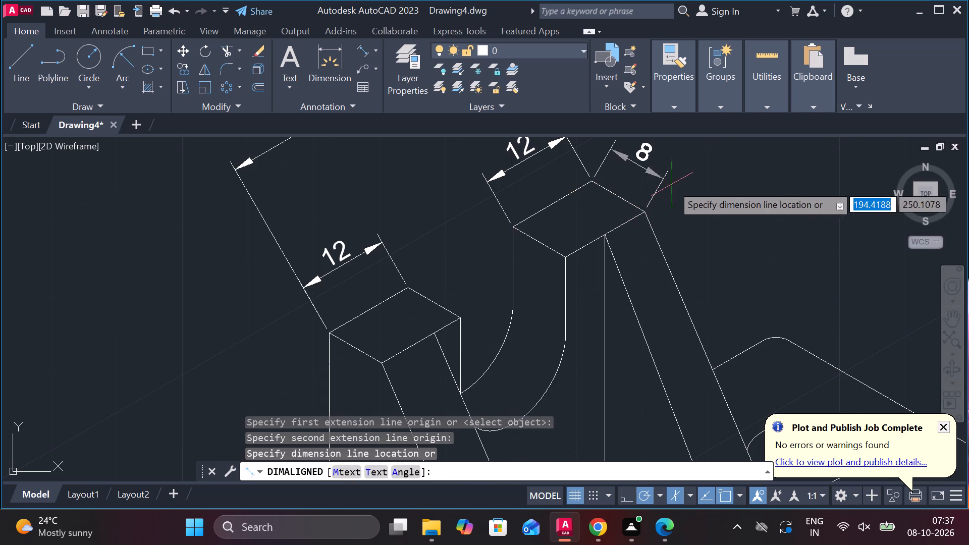
{"action": "left_click", "coordinate": [672, 184]}
Add a vertical aligned dimension for the near rib's rear edge from its top corner to its base, placed outside the rib.
{"action": "scroll", "coordinate": [644, 196], "scroll_direction": "down", "scroll_amount": 2}
{"action": "middle_click_drag", "start_coordinate": [408, 298], "coordinate": [421, 211]}
{"action": "key", "text": "space"}
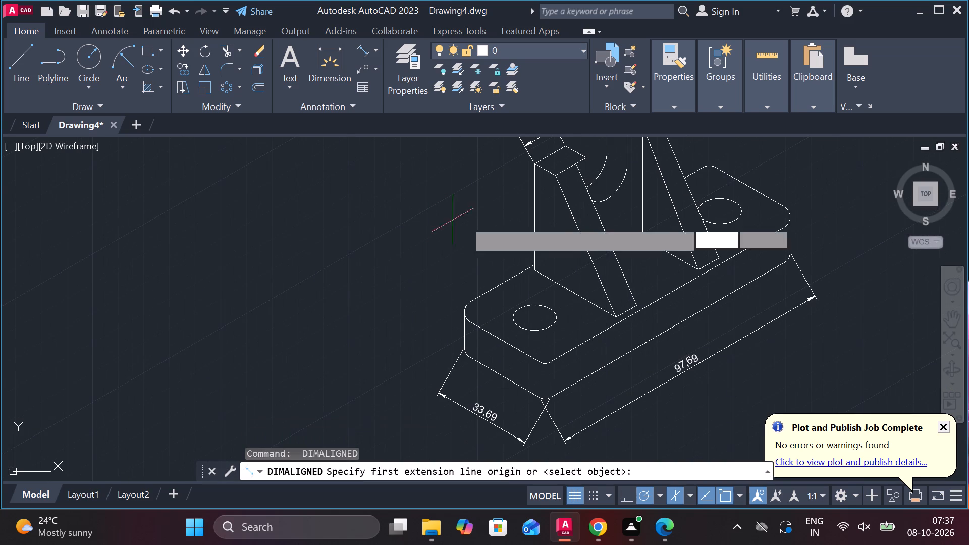
{"action": "left_click", "coordinate": [531, 164]}
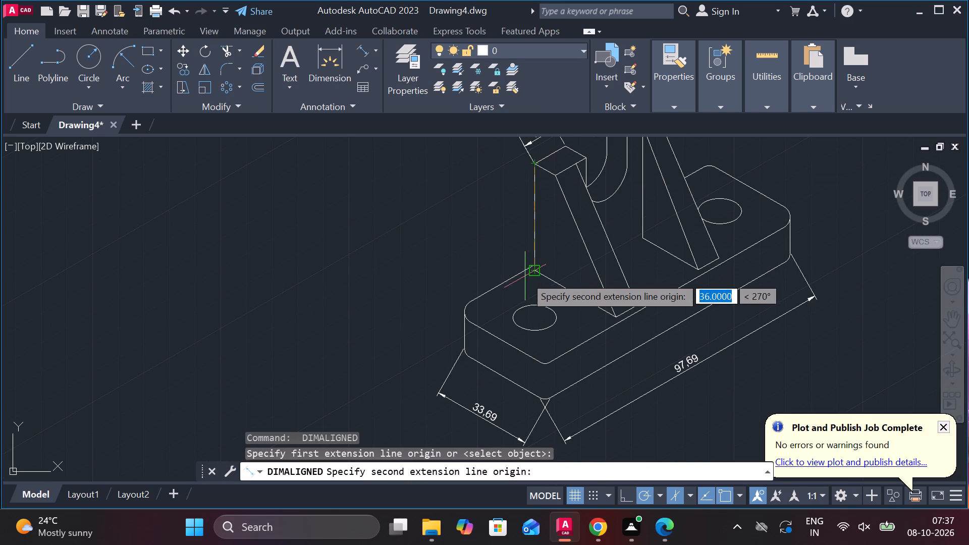
{"action": "left_click", "coordinate": [536, 275]}
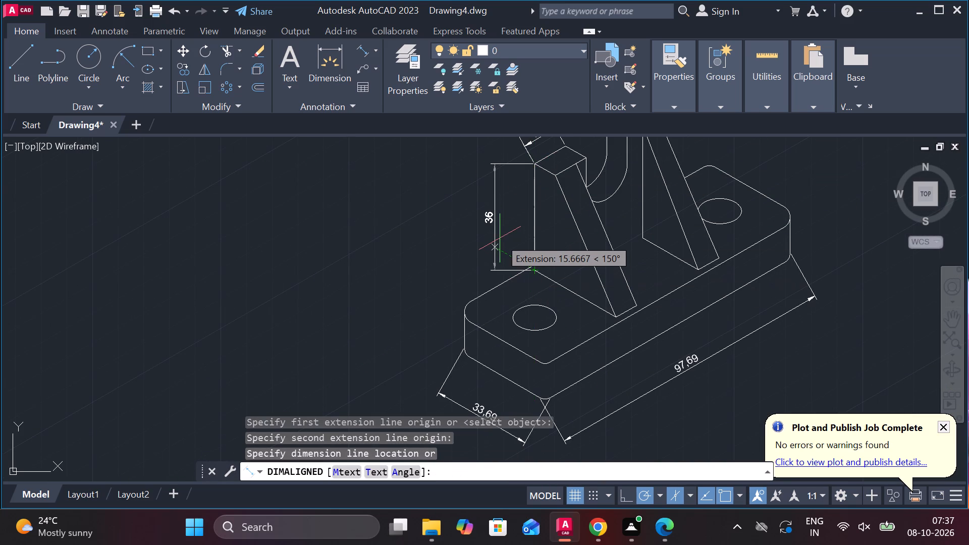
{"action": "left_click", "coordinate": [496, 237]}
Add an aligned dimension for the small offset between the near rib's rear base corner and the plate's rear top edge.
{"action": "scroll", "coordinate": [498, 249], "scroll_direction": "up", "scroll_amount": 2}
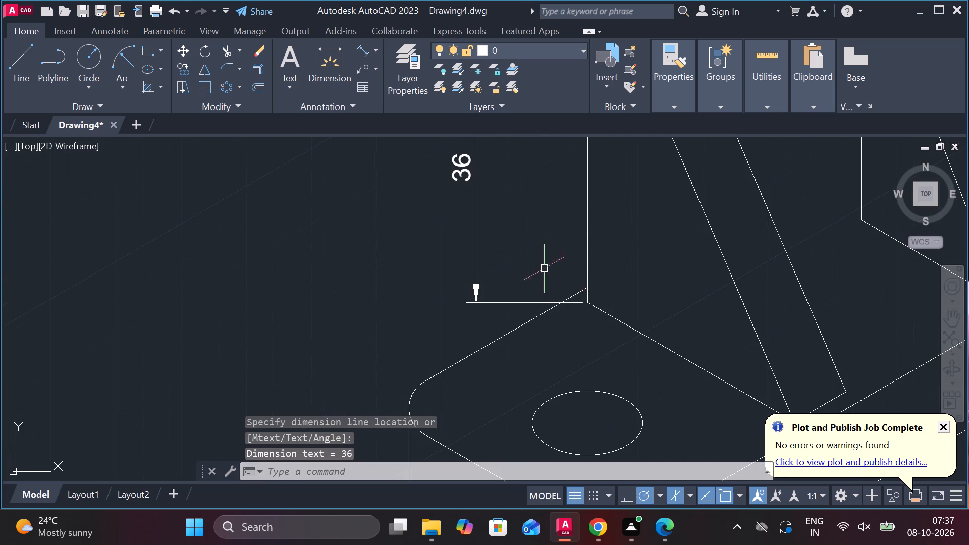
{"action": "key", "text": "space"}
{"action": "left_click", "coordinate": [596, 298]}
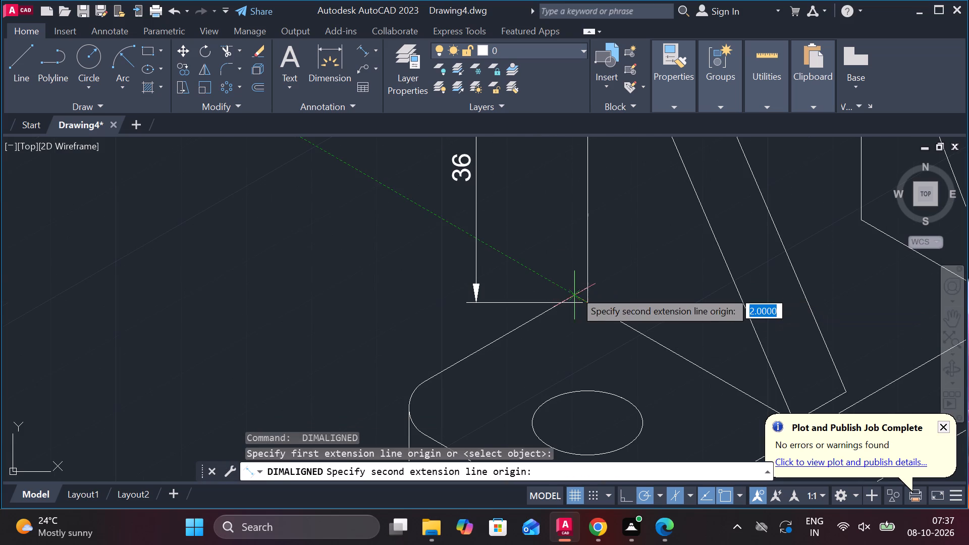
{"action": "scroll", "coordinate": [580, 292], "scroll_direction": "up", "scroll_amount": 2}
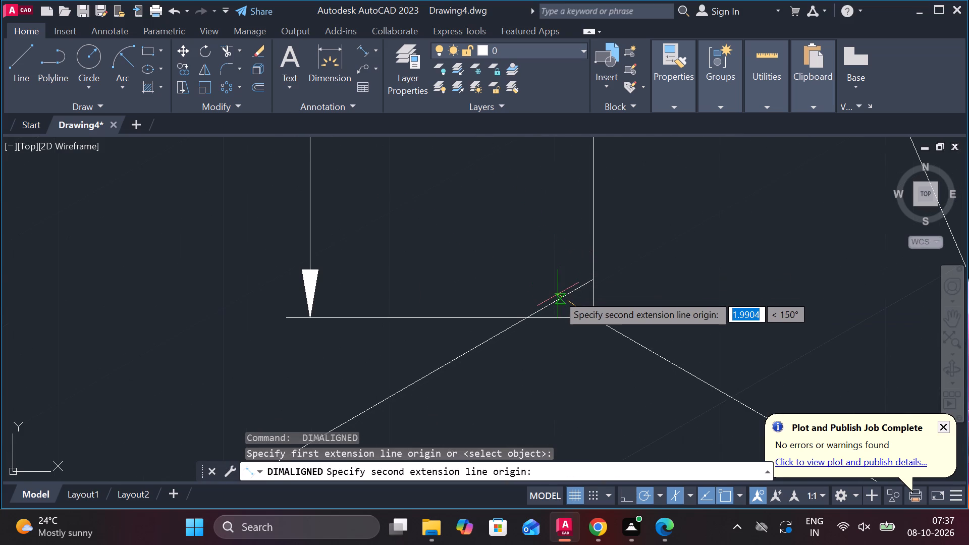
{"action": "scroll", "coordinate": [558, 294], "scroll_direction": "up", "scroll_amount": 1}
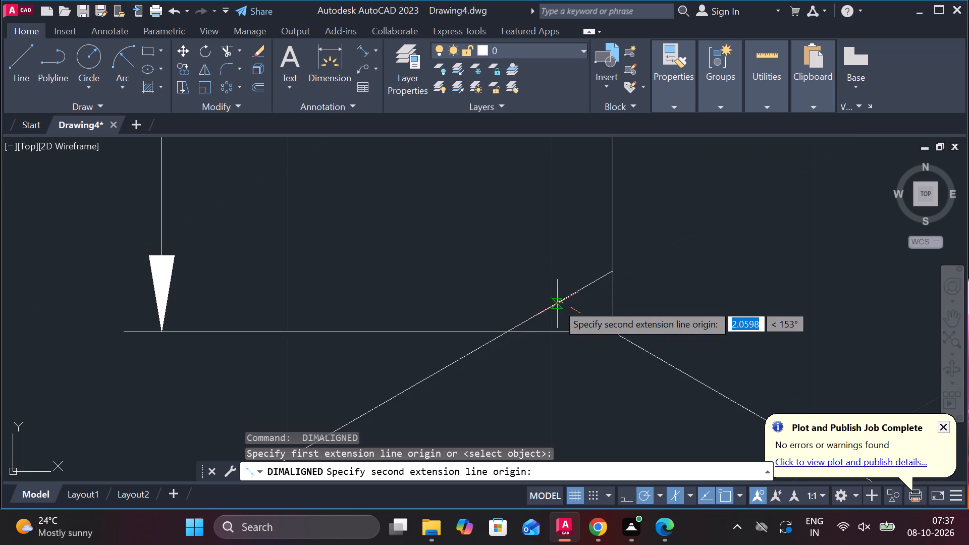
{"action": "left_click", "coordinate": [557, 304]}
{"action": "scroll", "coordinate": [555, 254], "scroll_direction": "down", "scroll_amount": 2}
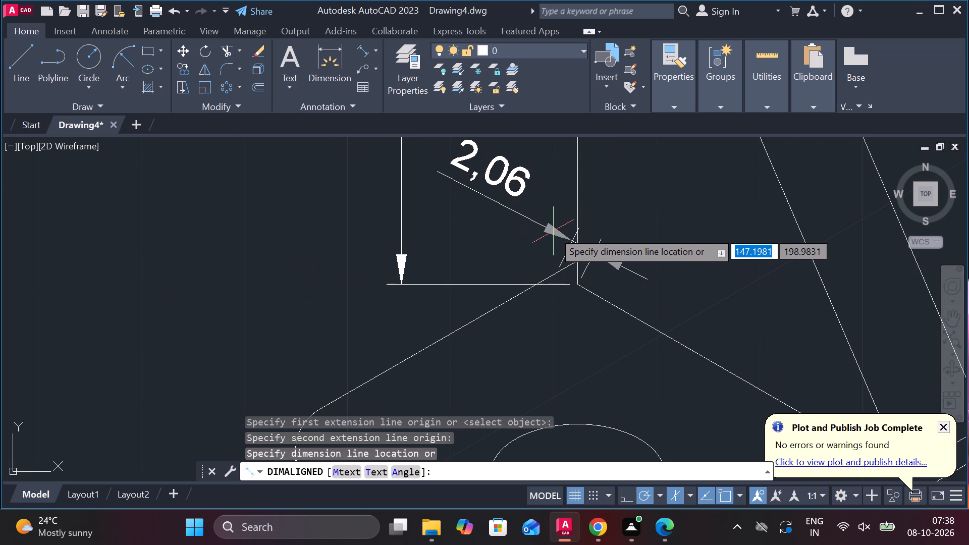
{"action": "left_click", "coordinate": [553, 221]}
Add an aligned dimension for the small gap between the near rib's front base corner and the plate's front top edge.
{"action": "scroll", "coordinate": [553, 221], "scroll_direction": "down", "scroll_amount": 3}
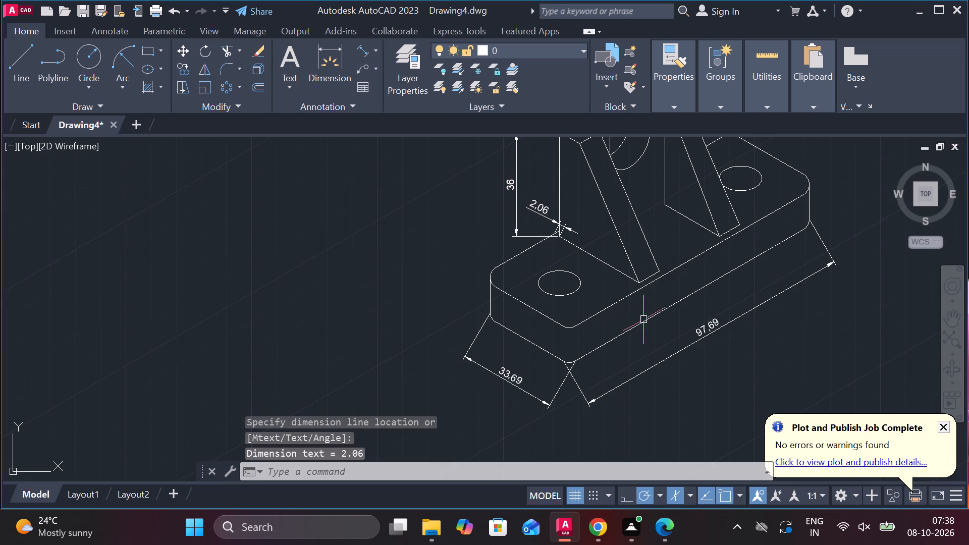
{"action": "middle_click_drag", "start_coordinate": [633, 319], "coordinate": [594, 319]}
{"action": "scroll", "coordinate": [606, 295], "scroll_direction": "up", "scroll_amount": 2}
{"action": "key", "text": "space"}
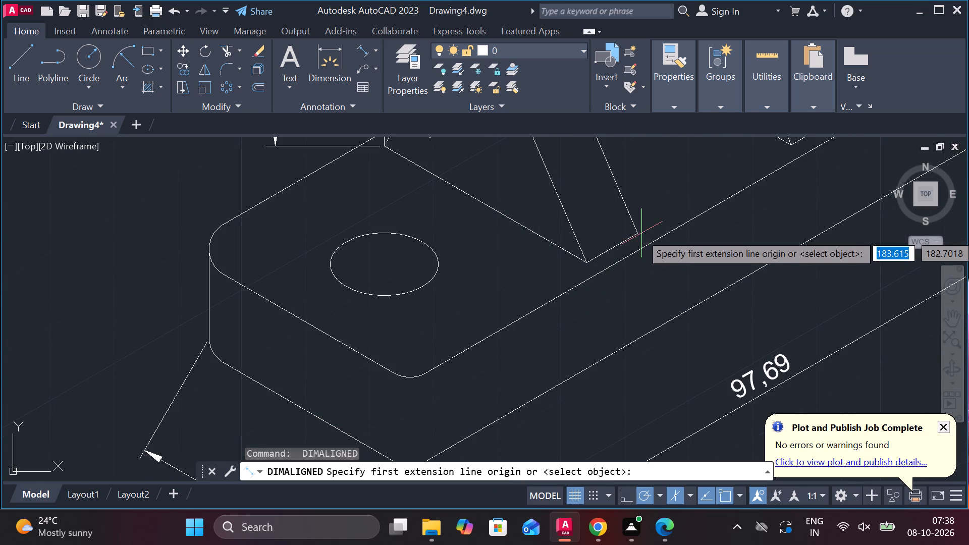
{"action": "left_click", "coordinate": [641, 233]}
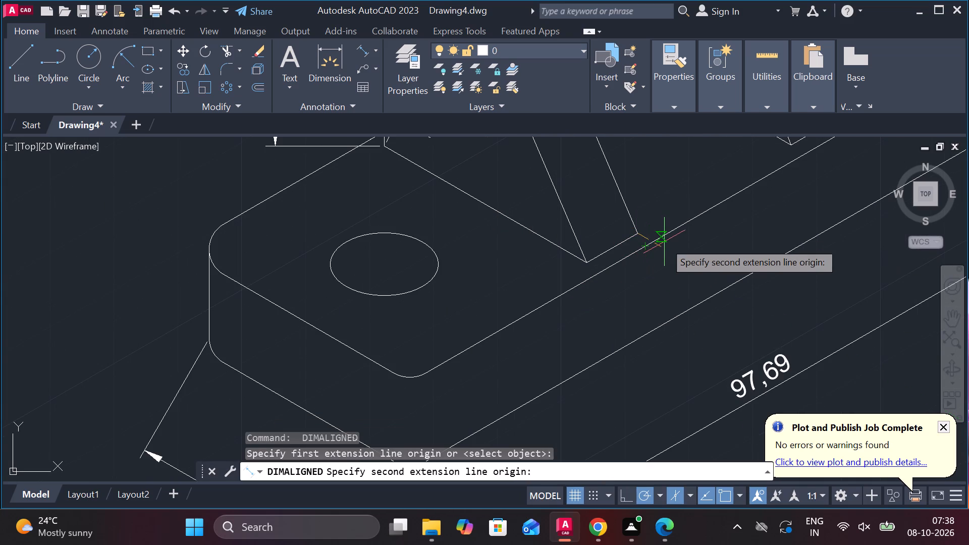
{"action": "scroll", "coordinate": [664, 242], "scroll_direction": "up", "scroll_amount": 2}
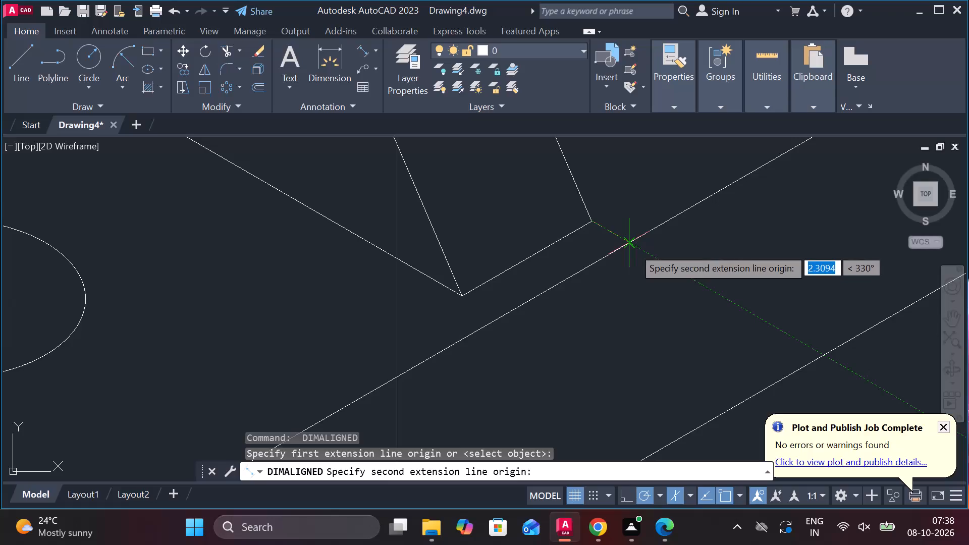
{"action": "left_click", "coordinate": [633, 248]}
{"action": "scroll", "coordinate": [666, 226], "scroll_direction": "down", "scroll_amount": 1}
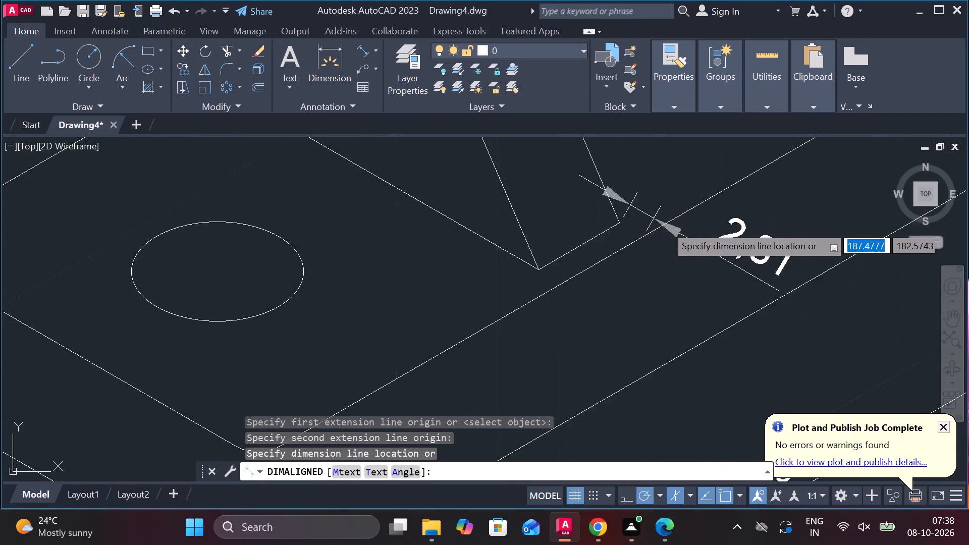
{"action": "scroll", "coordinate": [666, 226], "scroll_direction": "down", "scroll_amount": 1}
{"action": "left_click", "coordinate": [699, 198]}
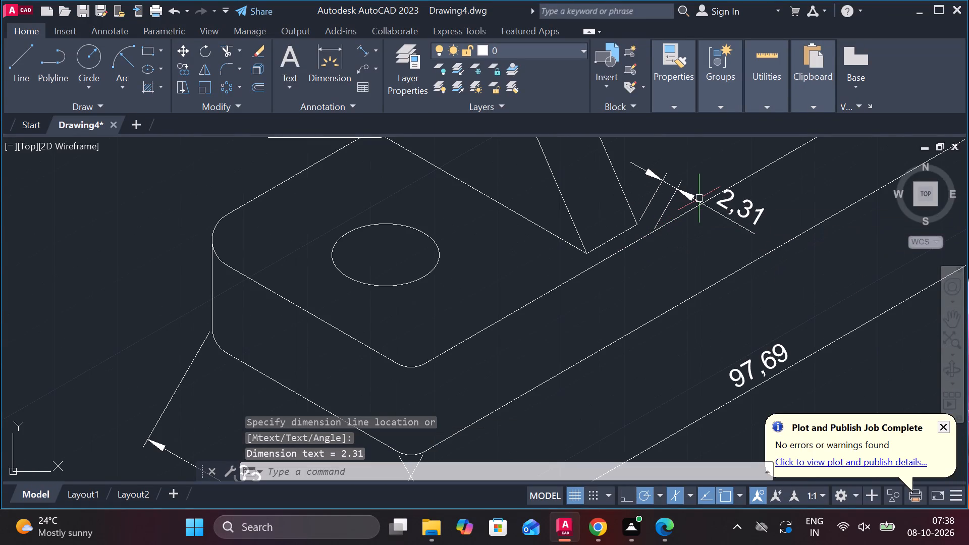
Add an aligned dimension for the far rib's short front base edge, placed just above the edge.
{"action": "scroll", "coordinate": [635, 208], "scroll_direction": "down", "scroll_amount": 1}
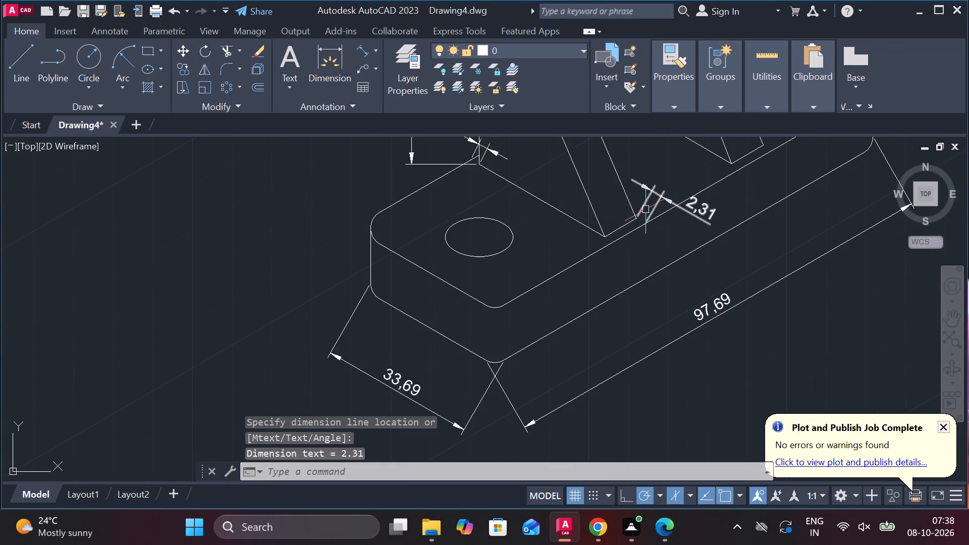
{"action": "middle_click_drag", "start_coordinate": [771, 171], "coordinate": [684, 308]}
{"action": "key", "text": "space"}
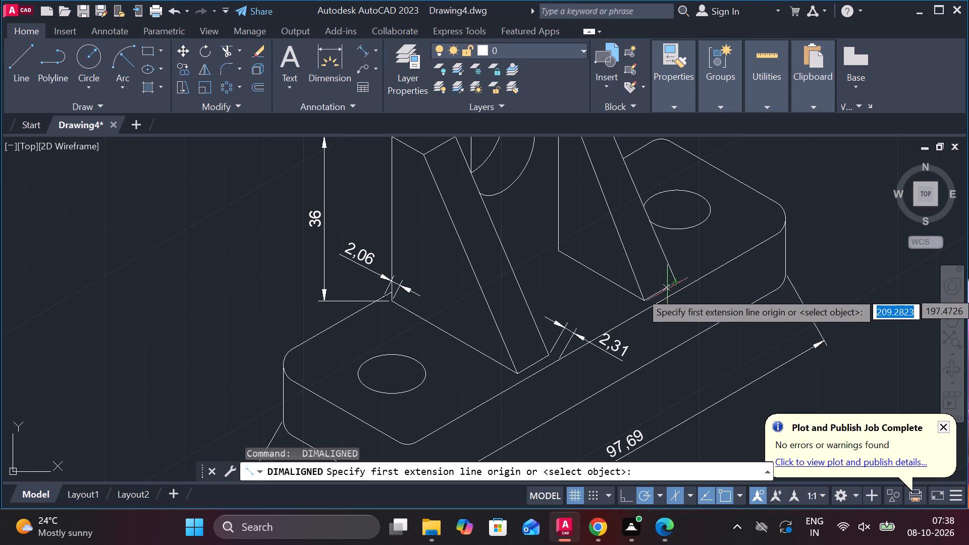
{"action": "left_click", "coordinate": [649, 294]}
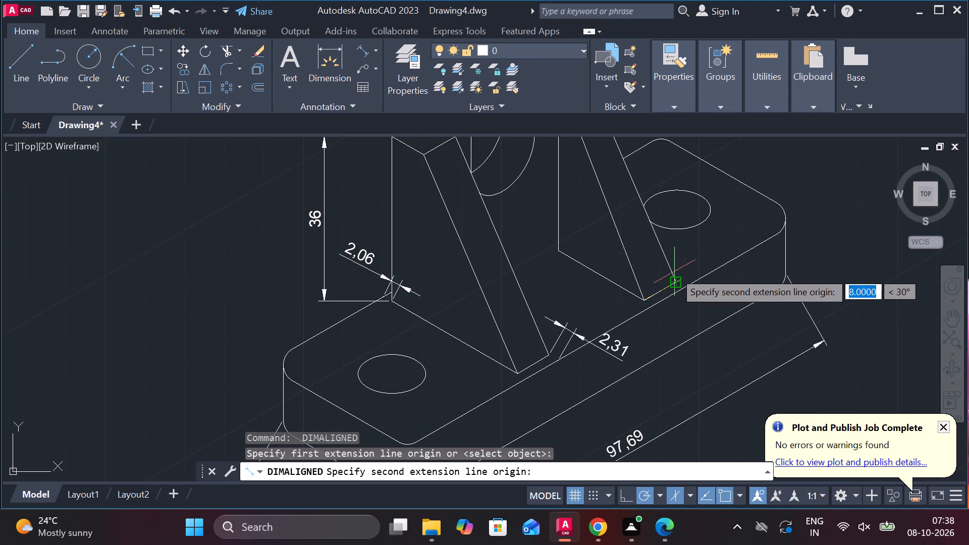
{"action": "left_click", "coordinate": [676, 282]}
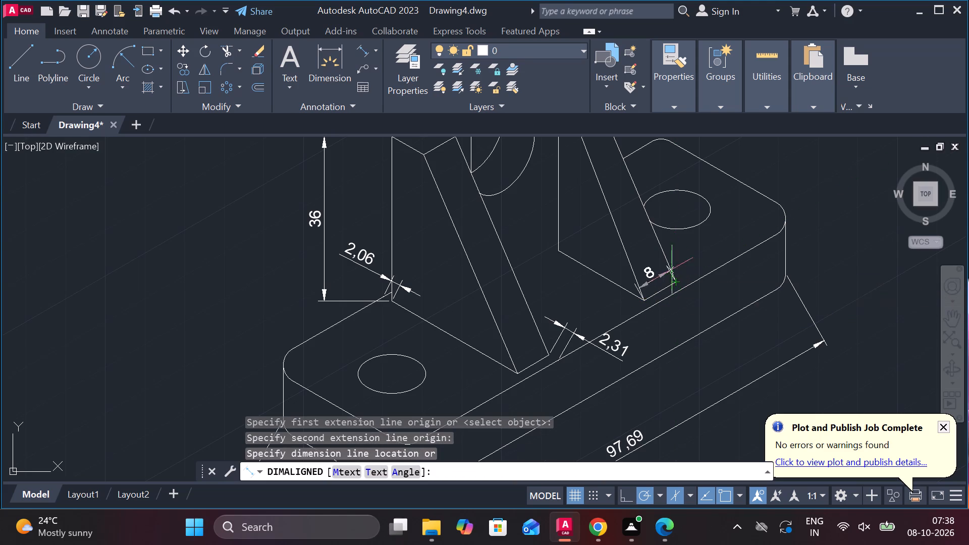
{"action": "left_click", "coordinate": [667, 262]}
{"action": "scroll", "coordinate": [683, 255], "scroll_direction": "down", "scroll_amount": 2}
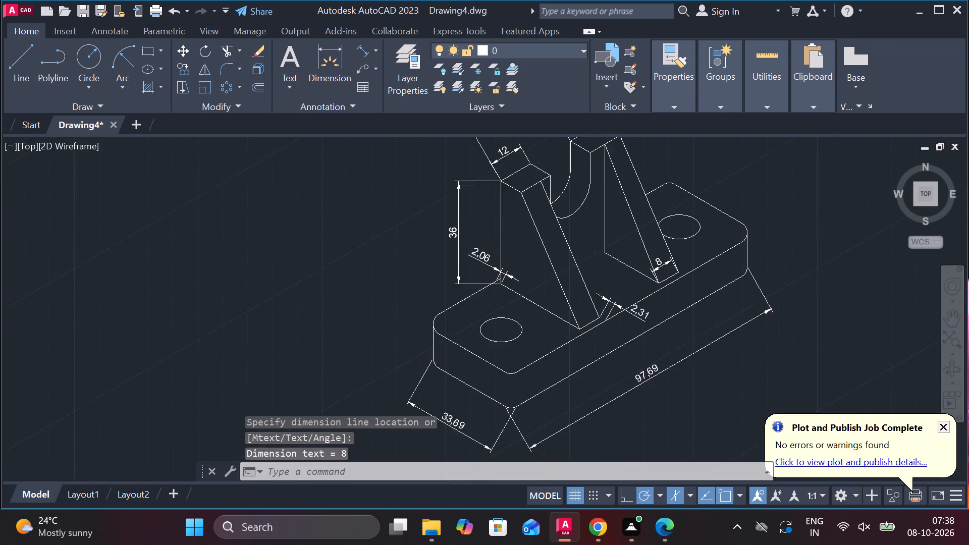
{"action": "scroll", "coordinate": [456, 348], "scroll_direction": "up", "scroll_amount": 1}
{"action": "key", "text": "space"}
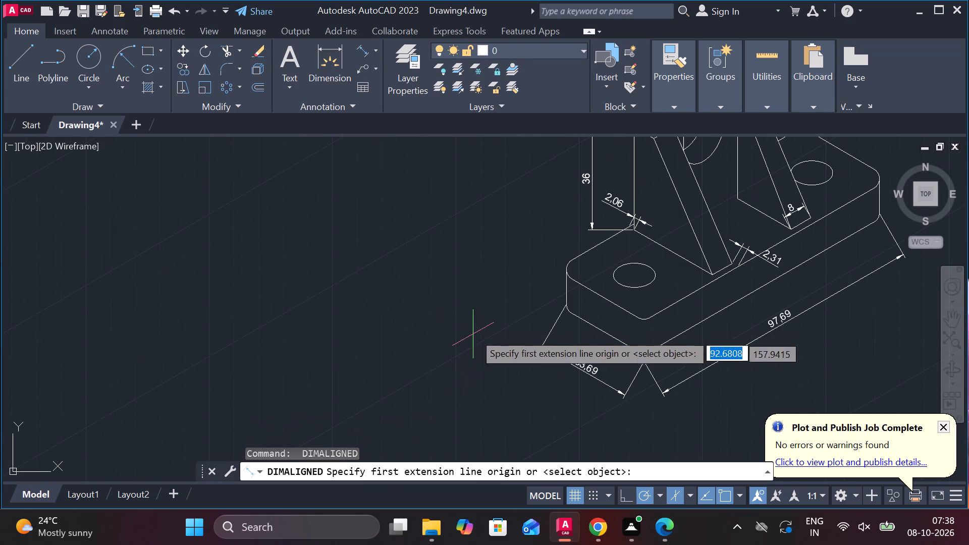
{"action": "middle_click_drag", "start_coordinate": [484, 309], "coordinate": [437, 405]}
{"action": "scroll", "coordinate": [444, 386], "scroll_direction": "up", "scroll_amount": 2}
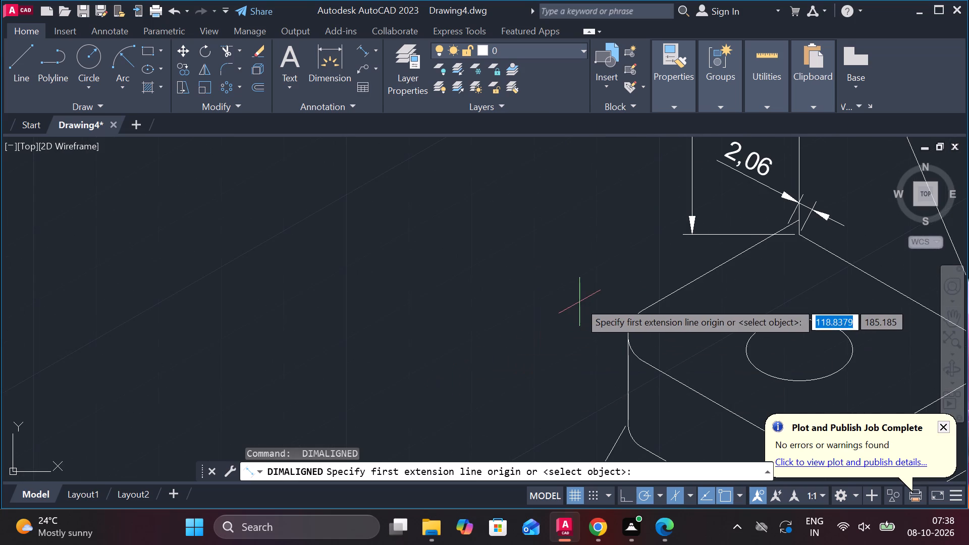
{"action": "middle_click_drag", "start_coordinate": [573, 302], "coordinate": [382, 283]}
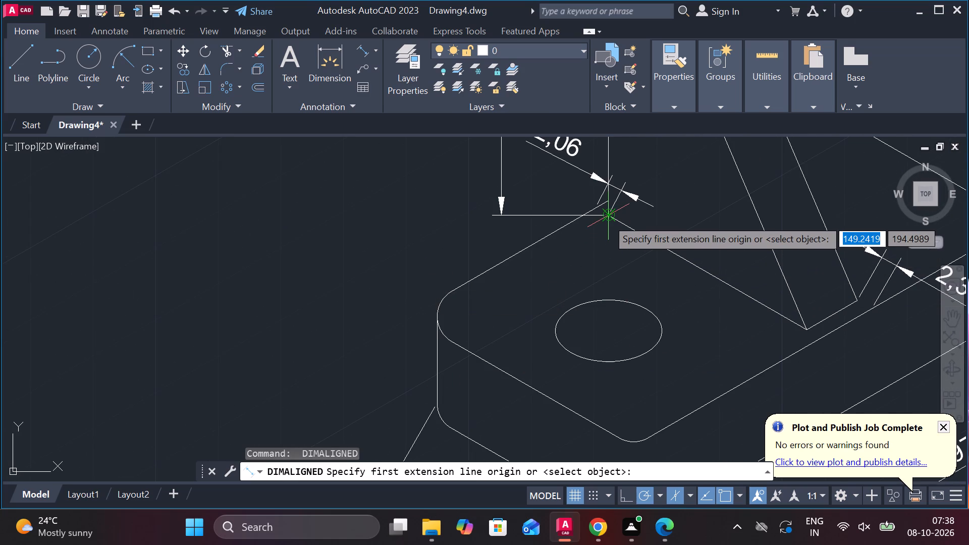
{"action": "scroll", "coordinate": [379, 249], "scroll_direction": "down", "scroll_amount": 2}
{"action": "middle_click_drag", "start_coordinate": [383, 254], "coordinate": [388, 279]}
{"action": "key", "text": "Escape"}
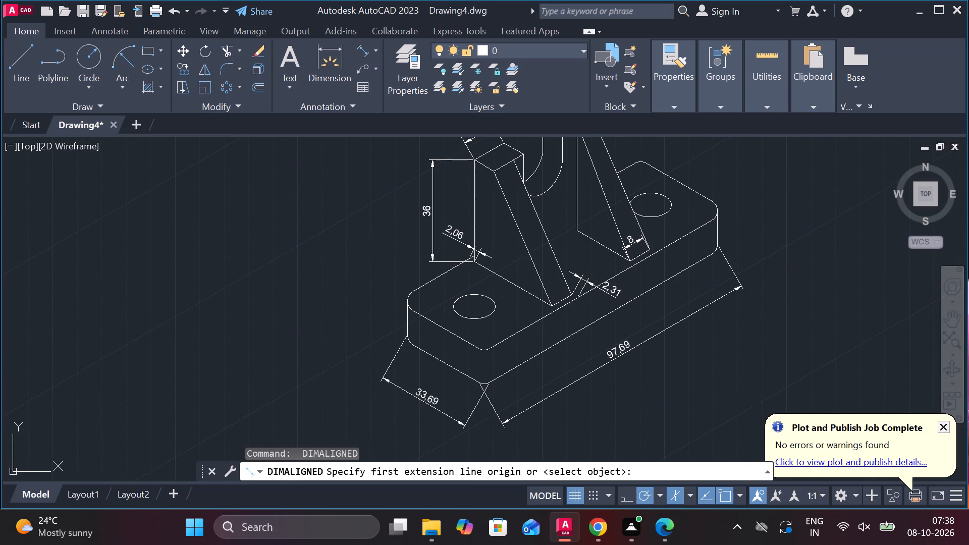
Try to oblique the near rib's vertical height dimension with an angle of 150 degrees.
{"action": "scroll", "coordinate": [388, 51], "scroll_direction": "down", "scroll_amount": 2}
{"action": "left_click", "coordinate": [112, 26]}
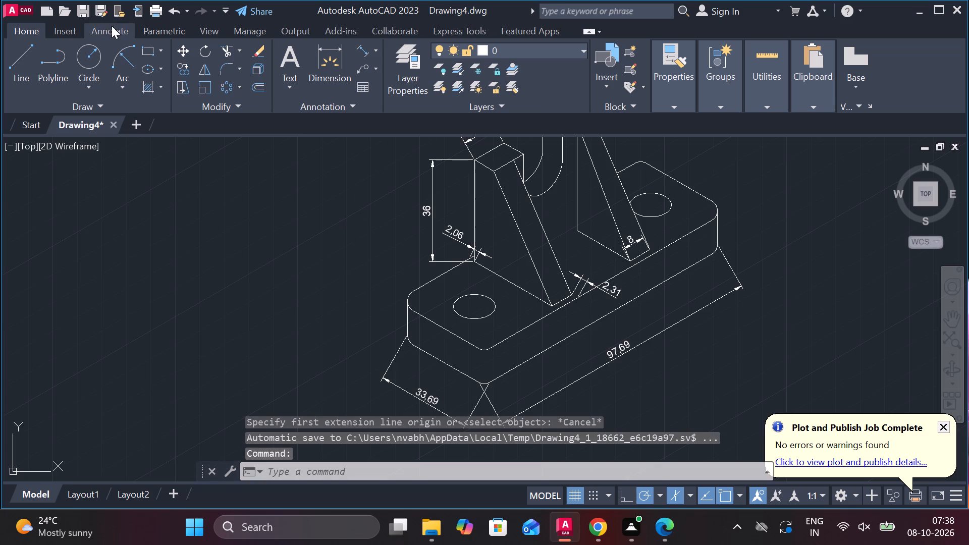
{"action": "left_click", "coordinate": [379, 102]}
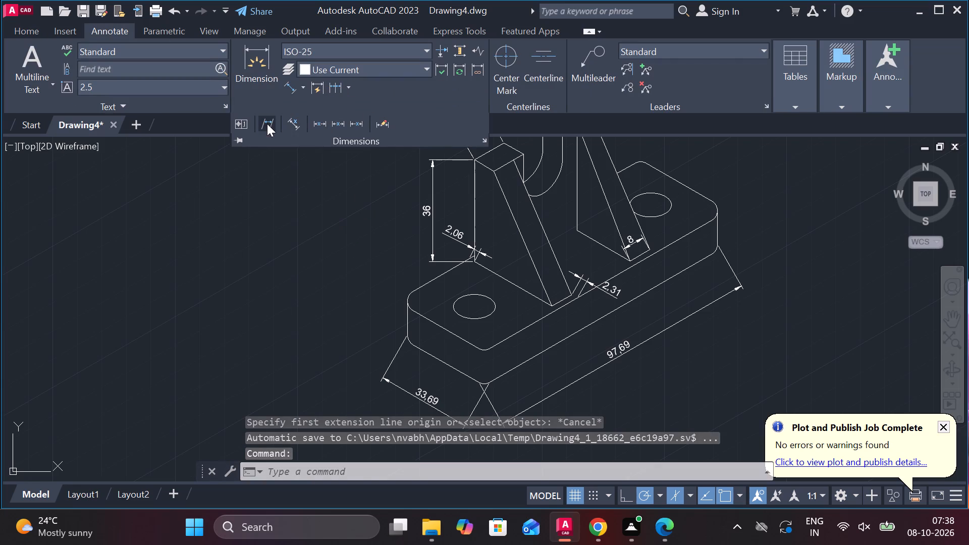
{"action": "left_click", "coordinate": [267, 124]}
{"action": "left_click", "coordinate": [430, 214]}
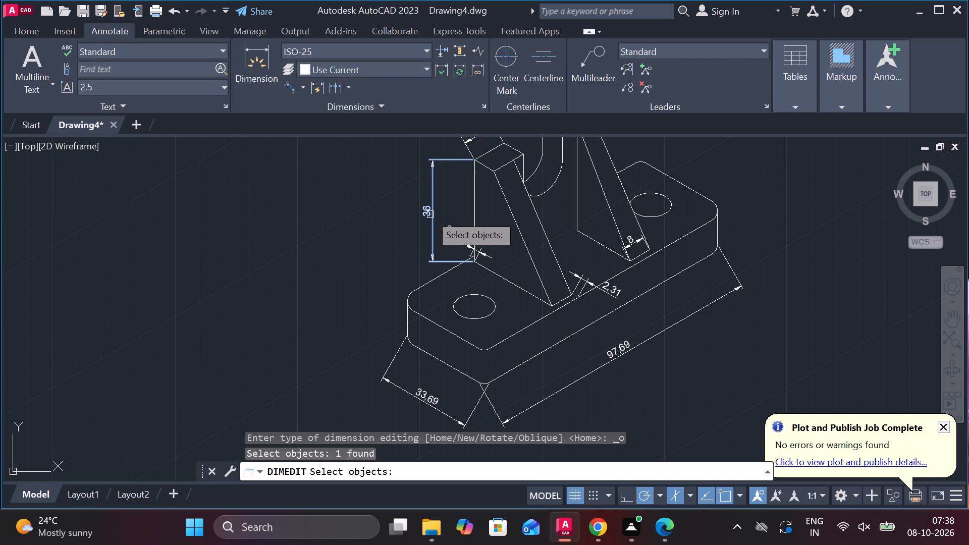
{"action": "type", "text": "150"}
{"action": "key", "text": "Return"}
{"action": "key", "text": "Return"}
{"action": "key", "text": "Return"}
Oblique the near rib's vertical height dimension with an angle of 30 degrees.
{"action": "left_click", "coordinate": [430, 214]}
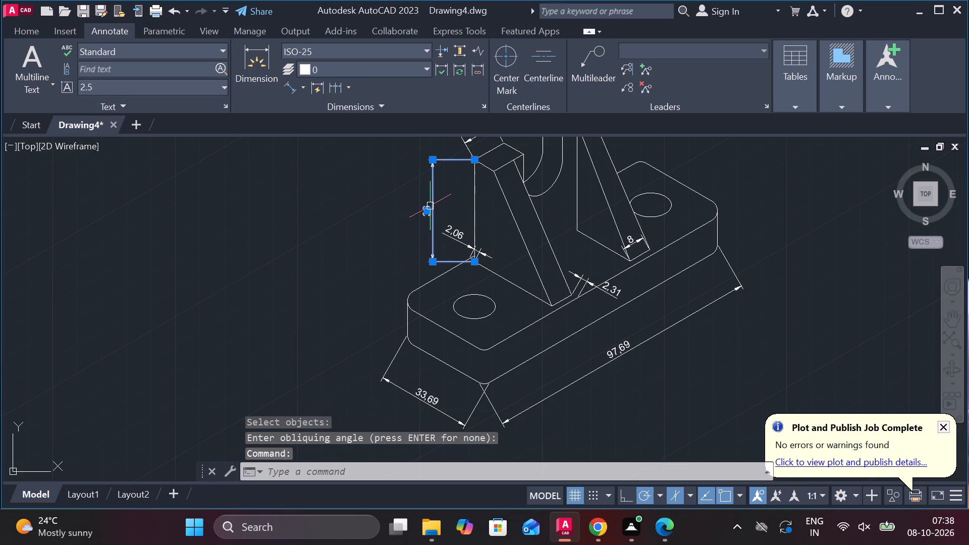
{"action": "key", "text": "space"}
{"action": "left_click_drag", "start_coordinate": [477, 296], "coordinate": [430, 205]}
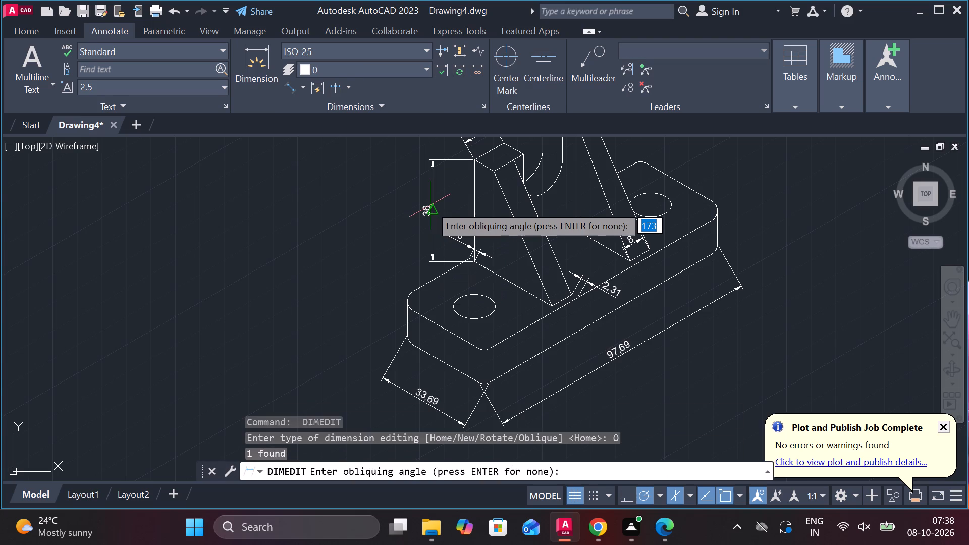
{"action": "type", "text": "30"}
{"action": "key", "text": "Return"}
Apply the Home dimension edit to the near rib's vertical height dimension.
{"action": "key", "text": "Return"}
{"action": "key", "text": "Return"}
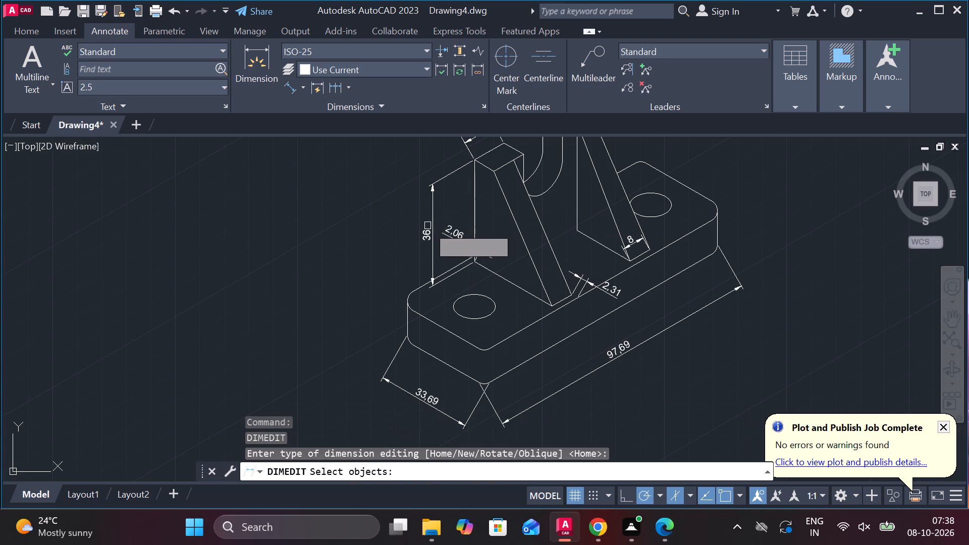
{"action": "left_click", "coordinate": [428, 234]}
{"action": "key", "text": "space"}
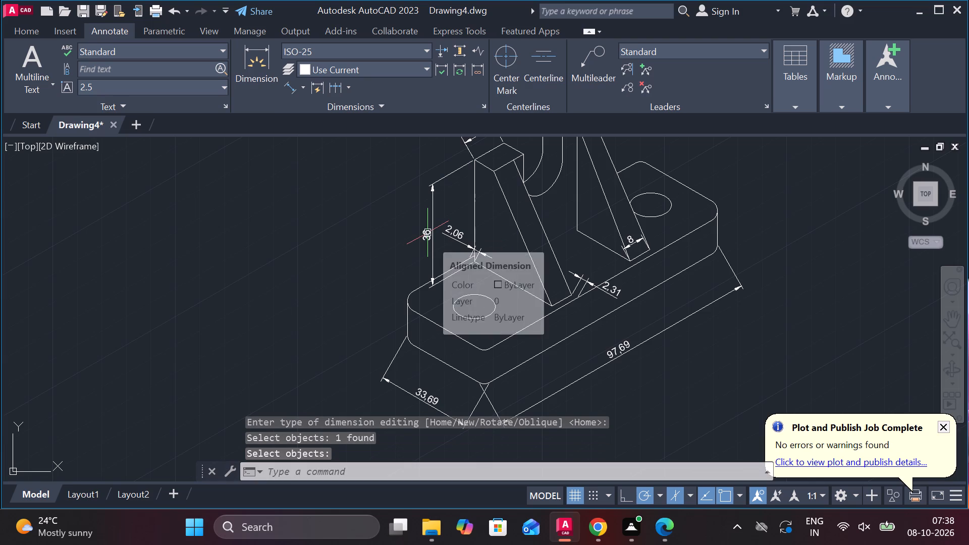
Oblique the near rib's vertical height dimension with an angle of 150 degrees.
{"action": "left_click", "coordinate": [429, 239]}
{"action": "key", "text": "space"}
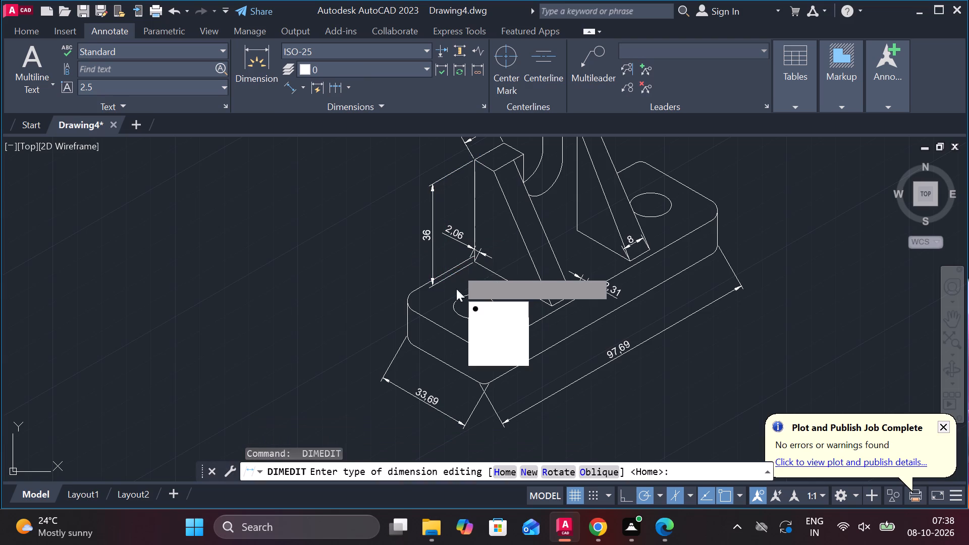
{"action": "left_click_drag", "start_coordinate": [488, 358], "coordinate": [456, 268]}
{"action": "type", "text": "15"}
{"action": "key", "text": "0"}
{"action": "key", "text": "Return"}
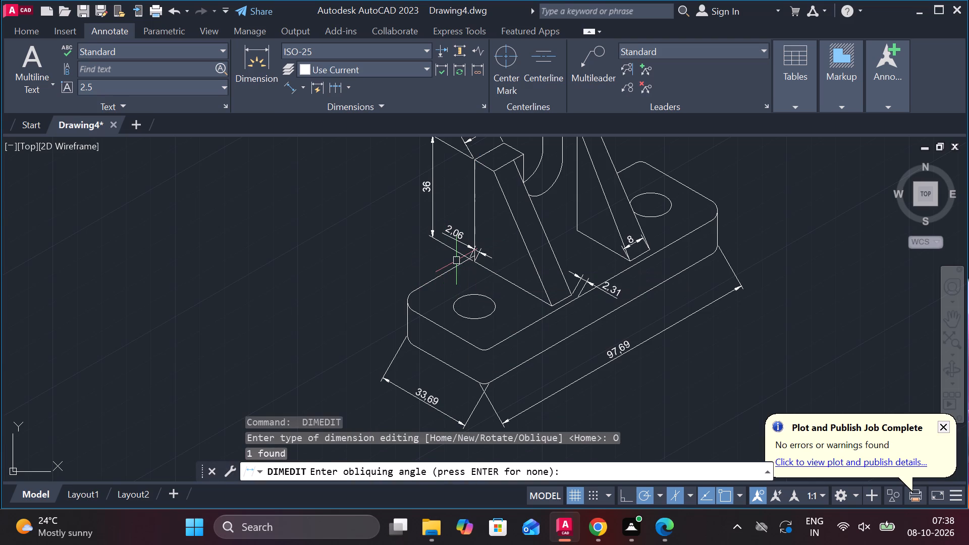
Oblique the small offset dimension at the near rib's rear base corner with an angle of 90 degrees.
{"action": "scroll", "coordinate": [459, 236], "scroll_direction": "up", "scroll_amount": 2}
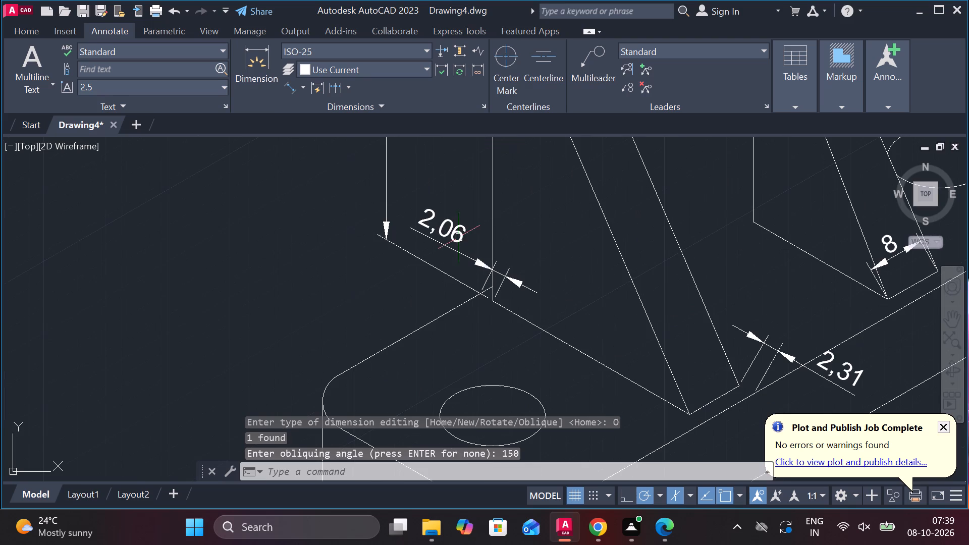
{"action": "left_click", "coordinate": [456, 239]}
{"action": "key", "text": "space"}
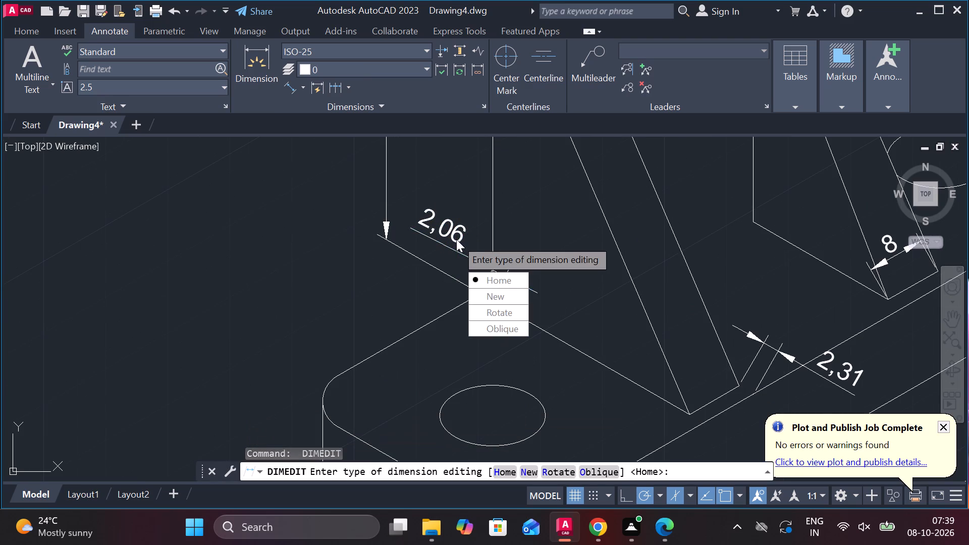
{"action": "left_click_drag", "start_coordinate": [506, 333], "coordinate": [456, 239]}
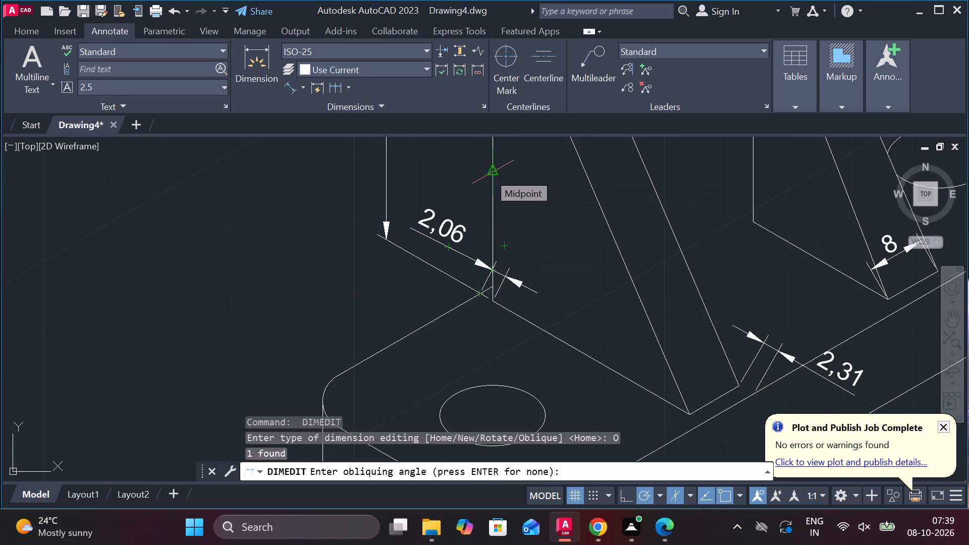
{"action": "type", "text": "90"}
{"action": "key", "text": "Return"}
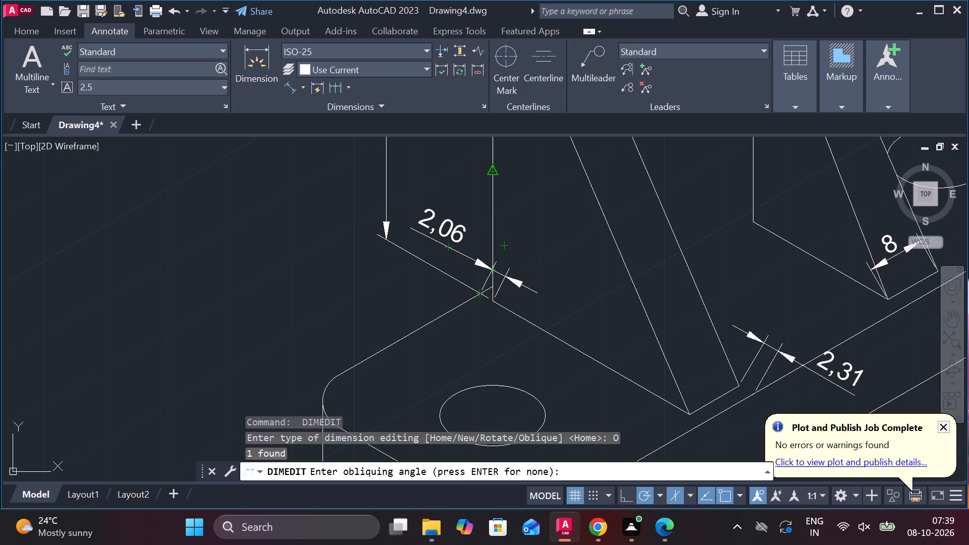
Override the text of the offset dimension at the near rib's rear base corner with 2.
{"action": "left_click", "coordinate": [436, 233]}
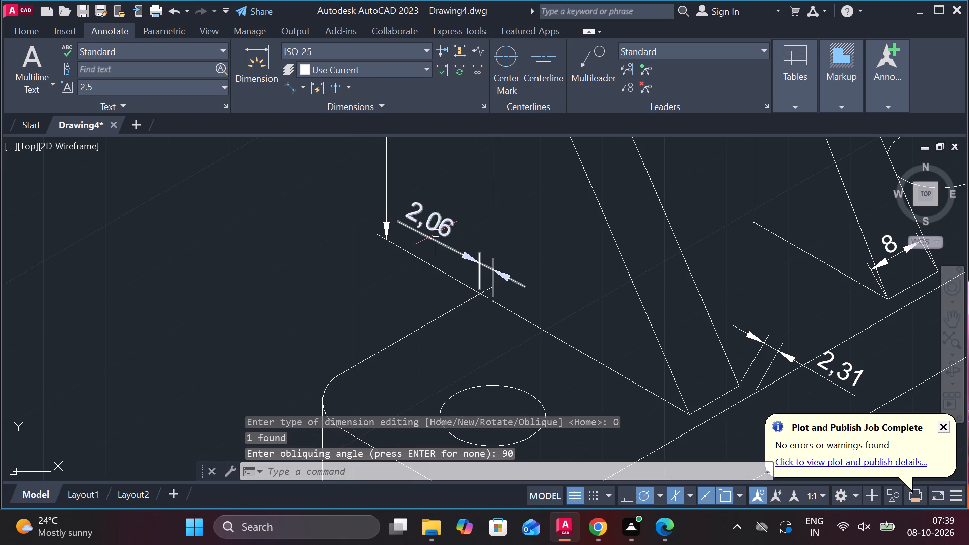
{"action": "double_click", "coordinate": [439, 227]}
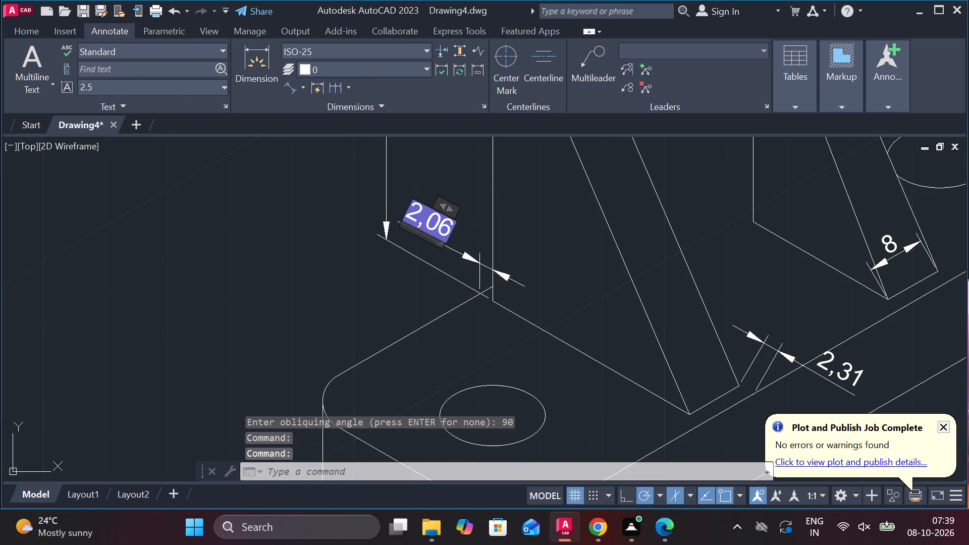
{"action": "key", "text": "Right"}
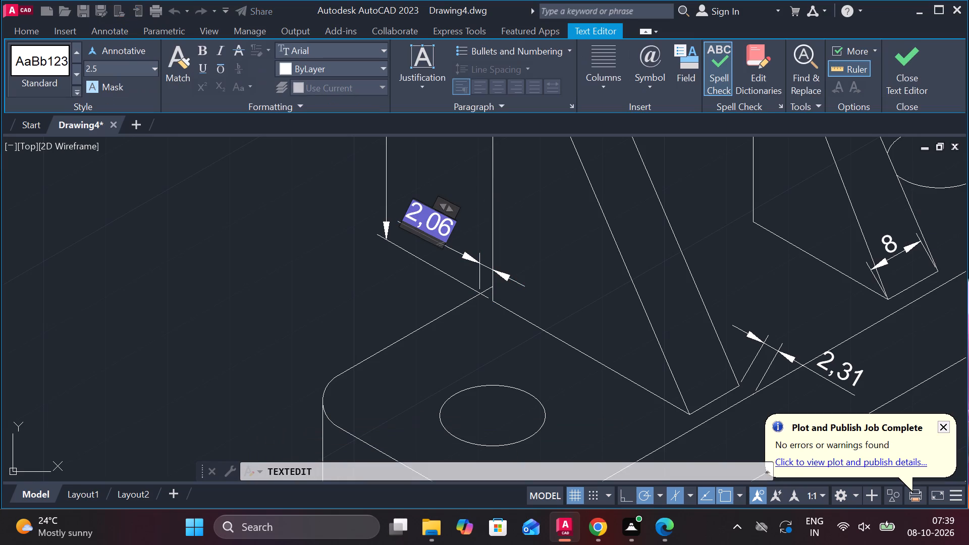
{"action": "key", "text": "BackSpace"}
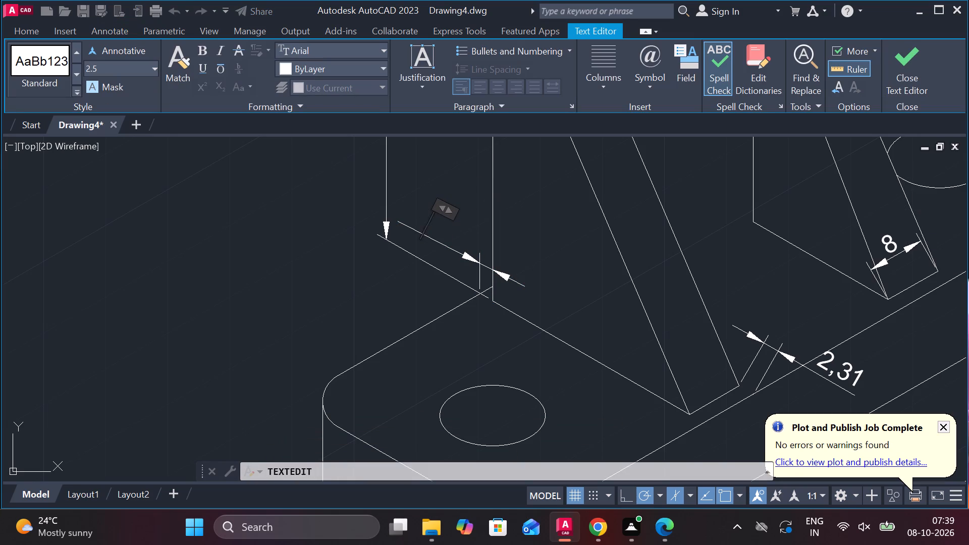
{"action": "key", "text": "2"}
{"action": "left_click", "coordinate": [887, 62]}
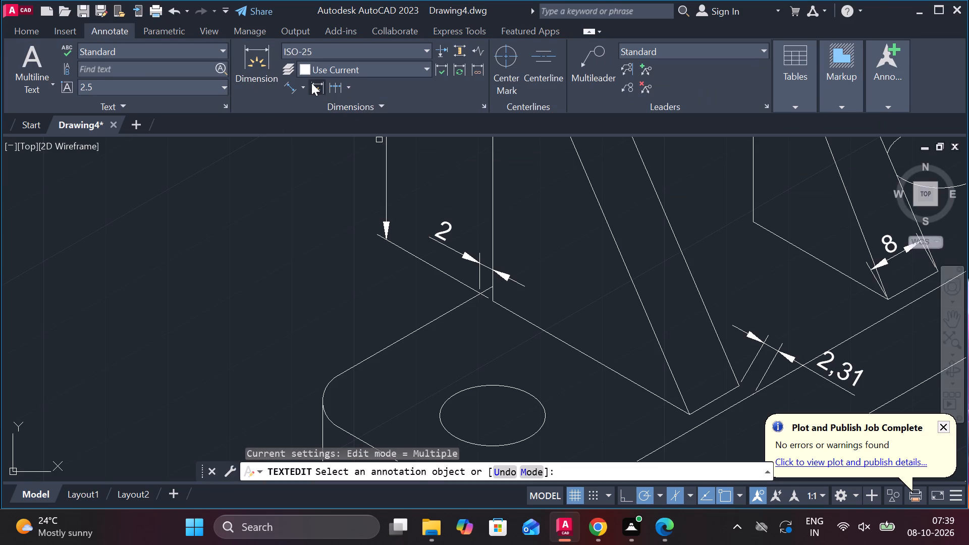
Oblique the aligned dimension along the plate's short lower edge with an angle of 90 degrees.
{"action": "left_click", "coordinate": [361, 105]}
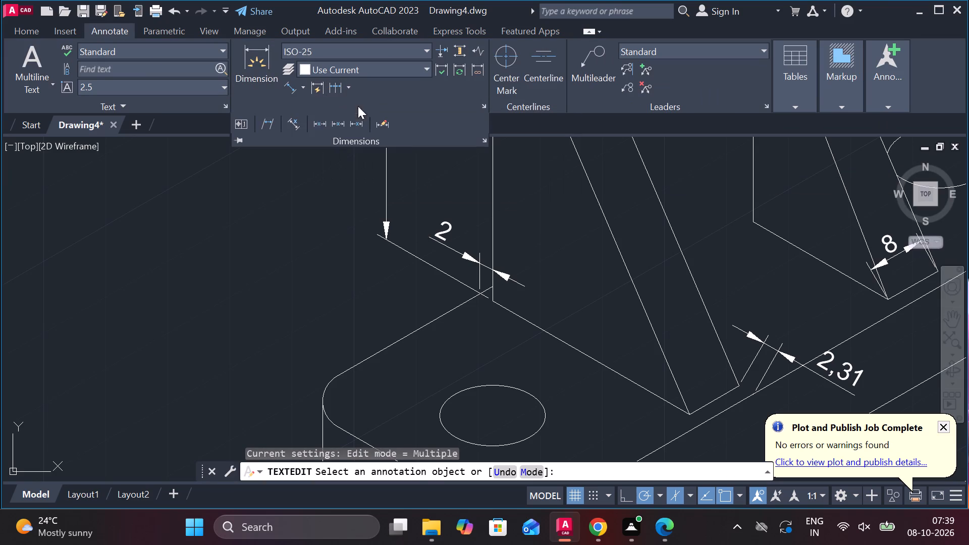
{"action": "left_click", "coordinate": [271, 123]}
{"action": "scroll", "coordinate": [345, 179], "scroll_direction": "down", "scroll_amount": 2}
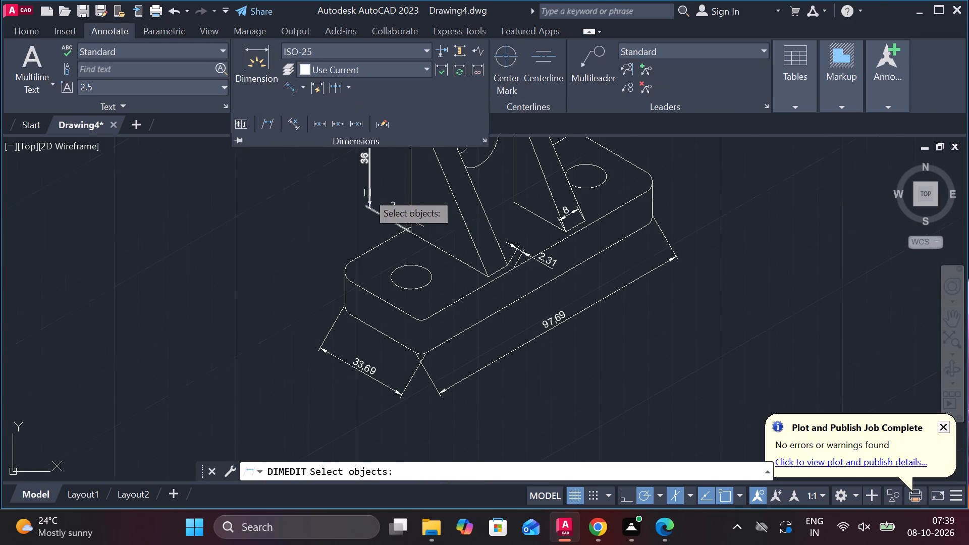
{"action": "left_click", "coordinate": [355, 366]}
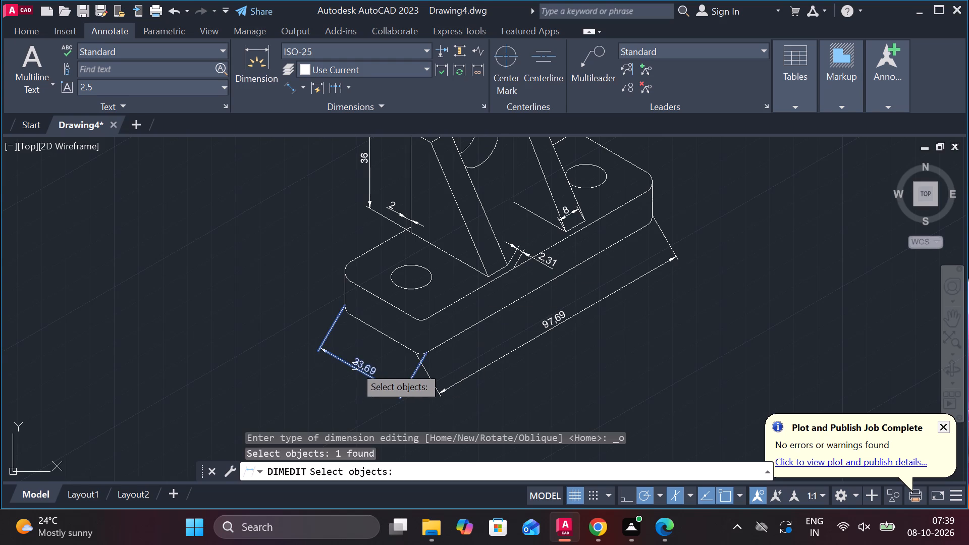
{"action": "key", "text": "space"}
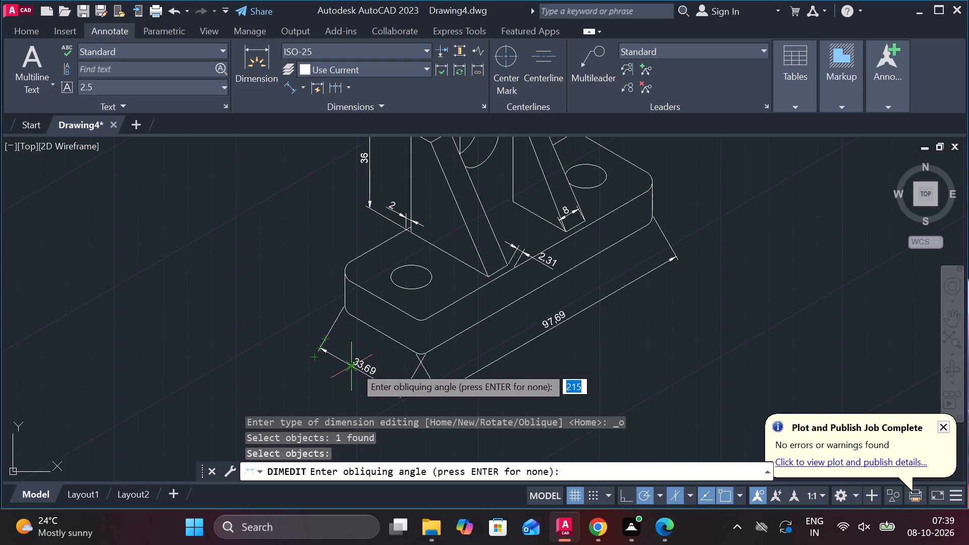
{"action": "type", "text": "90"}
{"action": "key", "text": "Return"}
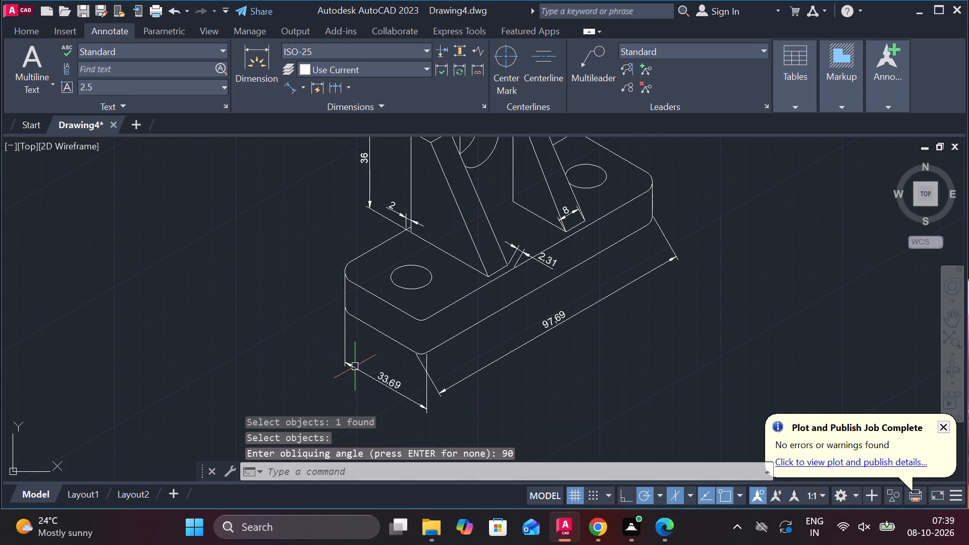
Oblique the aligned dimension along the plate's short lower edge with an angle of 30 degrees.
{"action": "left_click", "coordinate": [393, 382]}
{"action": "key", "text": "space"}
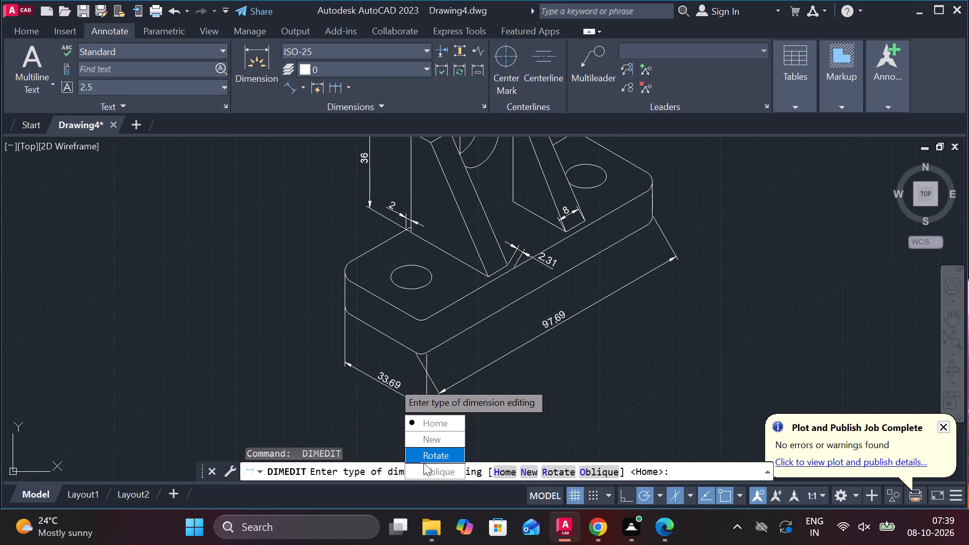
{"action": "left_click_drag", "start_coordinate": [433, 464], "coordinate": [393, 382]}
{"action": "type", "text": "30"}
{"action": "key", "text": "Return"}
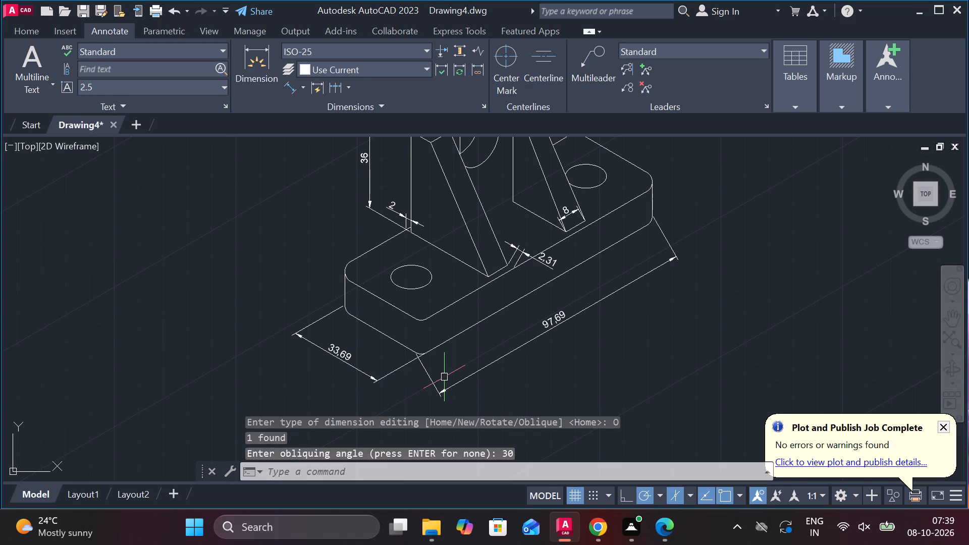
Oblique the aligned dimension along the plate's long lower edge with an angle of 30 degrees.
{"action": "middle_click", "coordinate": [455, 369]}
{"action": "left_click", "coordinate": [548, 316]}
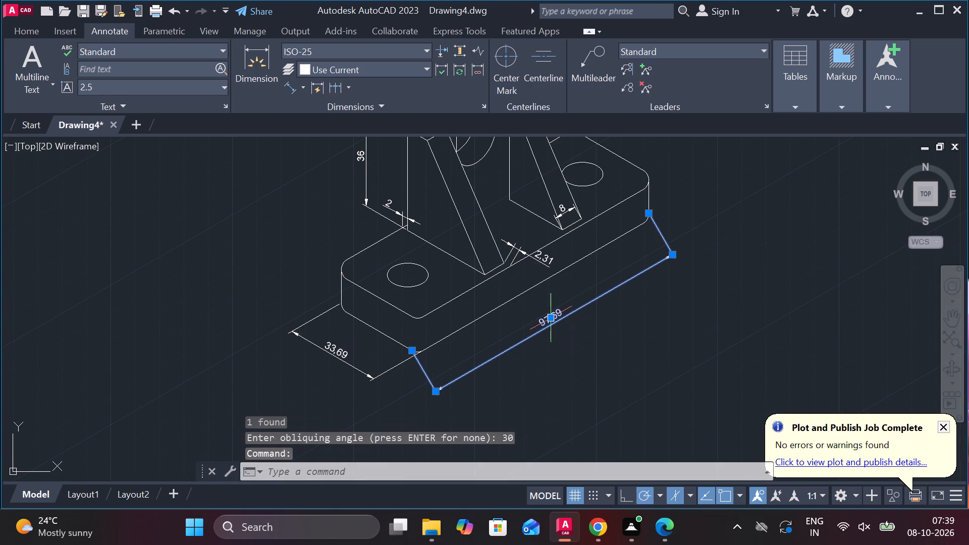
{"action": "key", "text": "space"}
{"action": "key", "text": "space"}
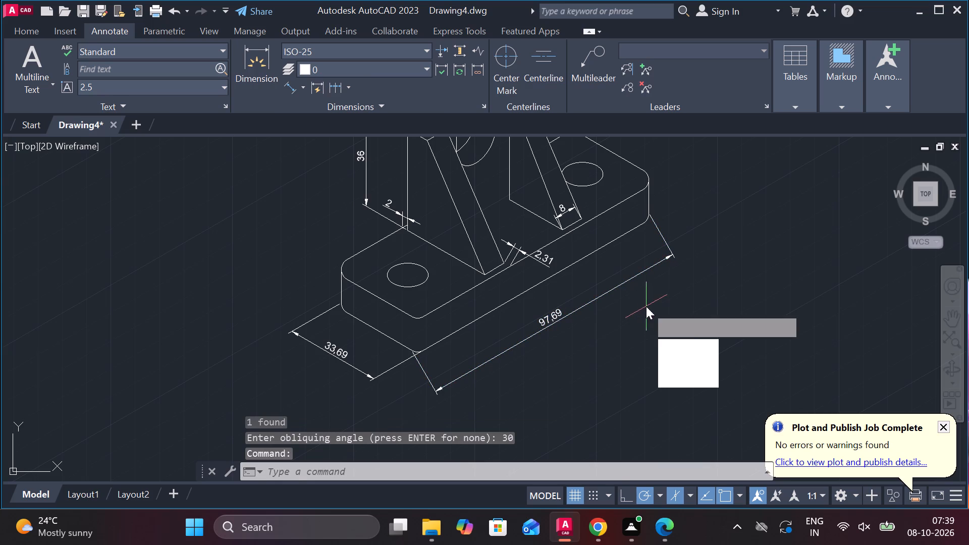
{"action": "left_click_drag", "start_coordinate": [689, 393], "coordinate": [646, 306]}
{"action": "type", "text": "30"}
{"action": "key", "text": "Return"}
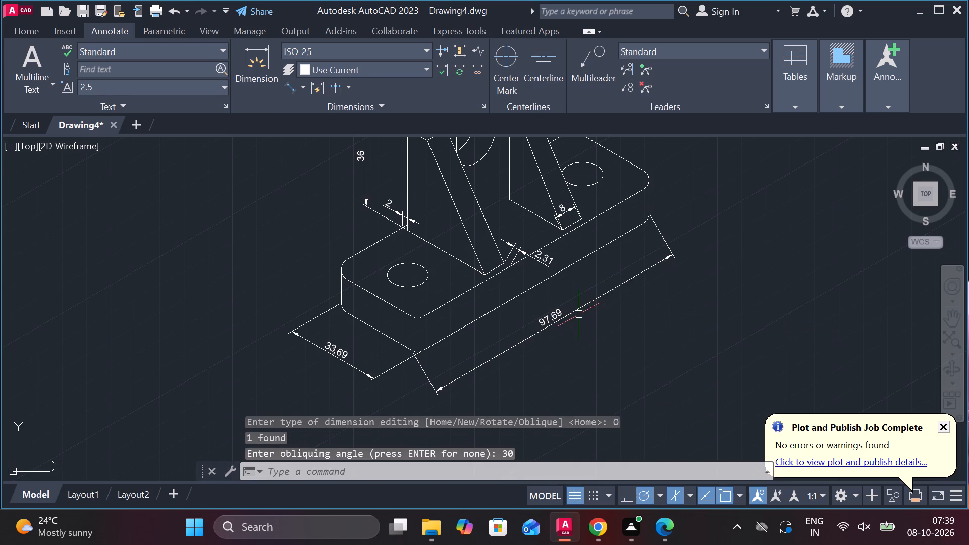
Oblique the aligned dimension along the plate's long lower edge with an angle of 150 degrees.
{"action": "left_click", "coordinate": [578, 314]}
{"action": "key", "text": "space"}
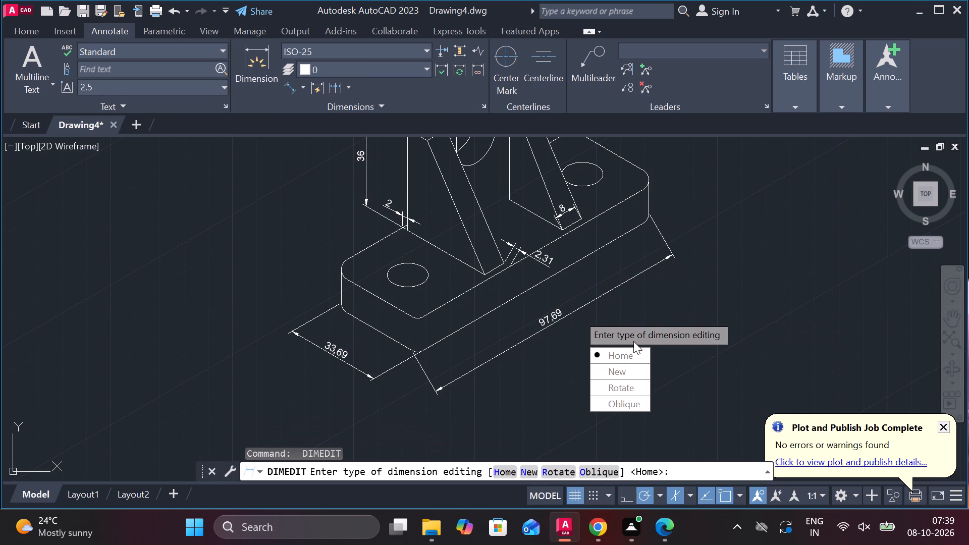
{"action": "left_click_drag", "start_coordinate": [627, 401], "coordinate": [578, 314]}
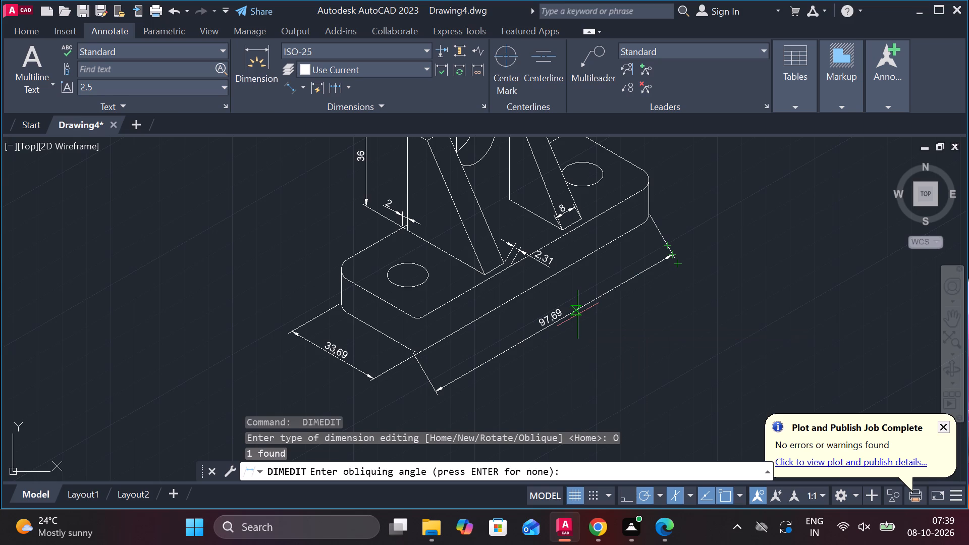
{"action": "type", "text": "150"}
{"action": "key", "text": "Return"}
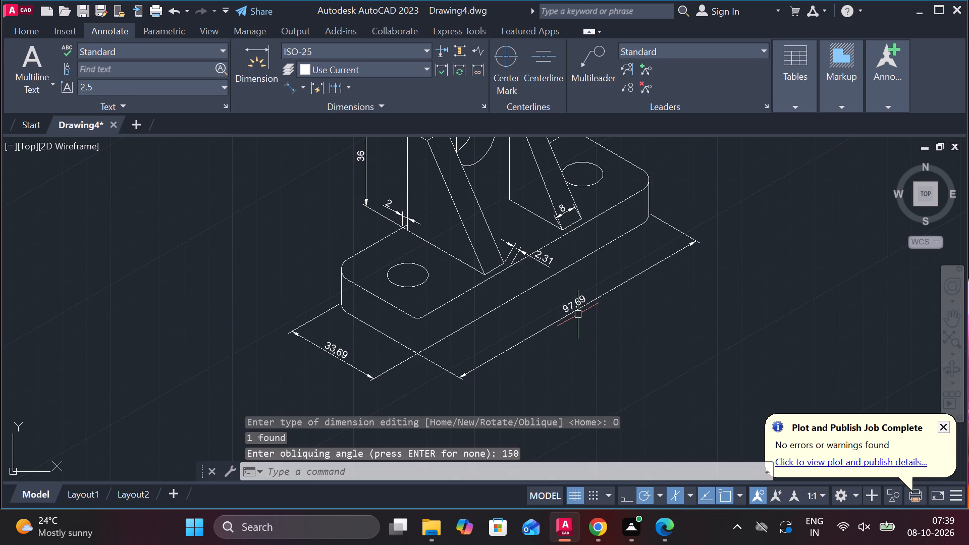
Oblique the small offset dimension between the near rib's front foot and the plate edge with an angle of 30 degrees.
{"action": "scroll", "coordinate": [654, 278], "scroll_direction": "down", "scroll_amount": 1}
{"action": "scroll", "coordinate": [708, 266], "scroll_direction": "up", "scroll_amount": 1}
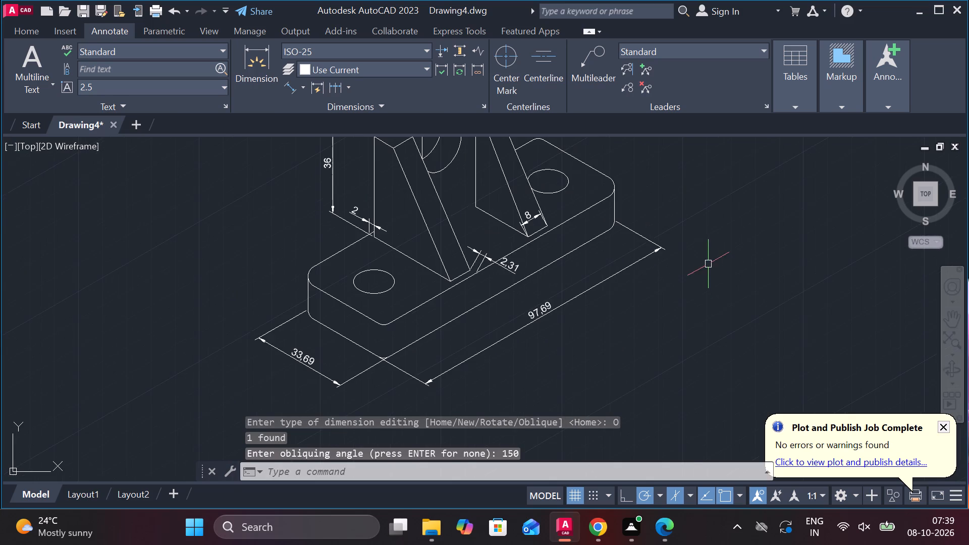
{"action": "middle_click_drag", "start_coordinate": [705, 257], "coordinate": [705, 287]}
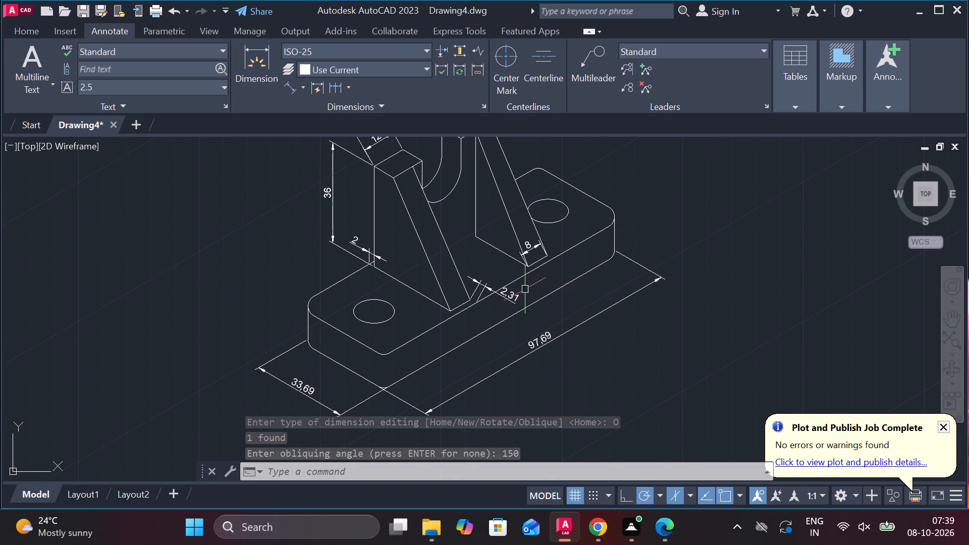
{"action": "left_click", "coordinate": [481, 284]}
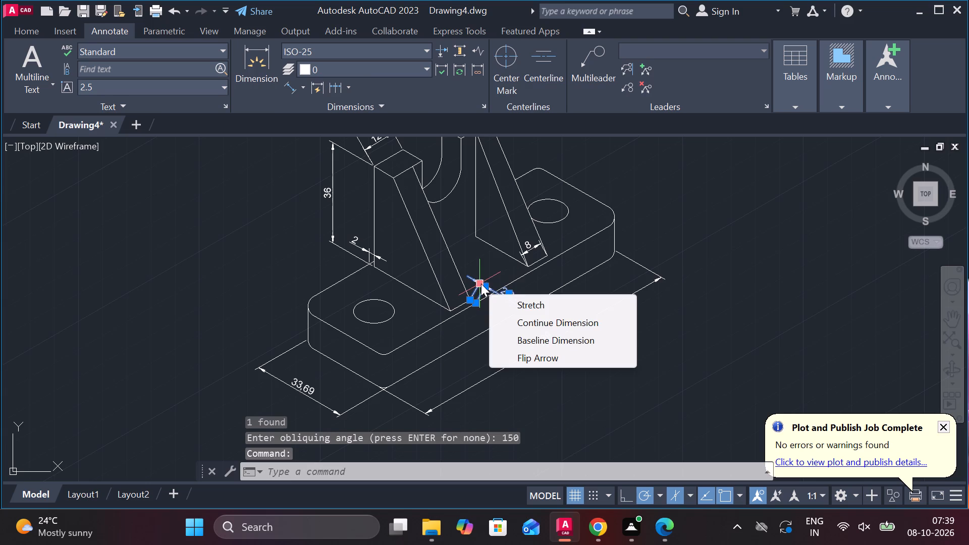
{"action": "key", "text": "space"}
{"action": "left_click_drag", "start_coordinate": [567, 352], "coordinate": [522, 266]}
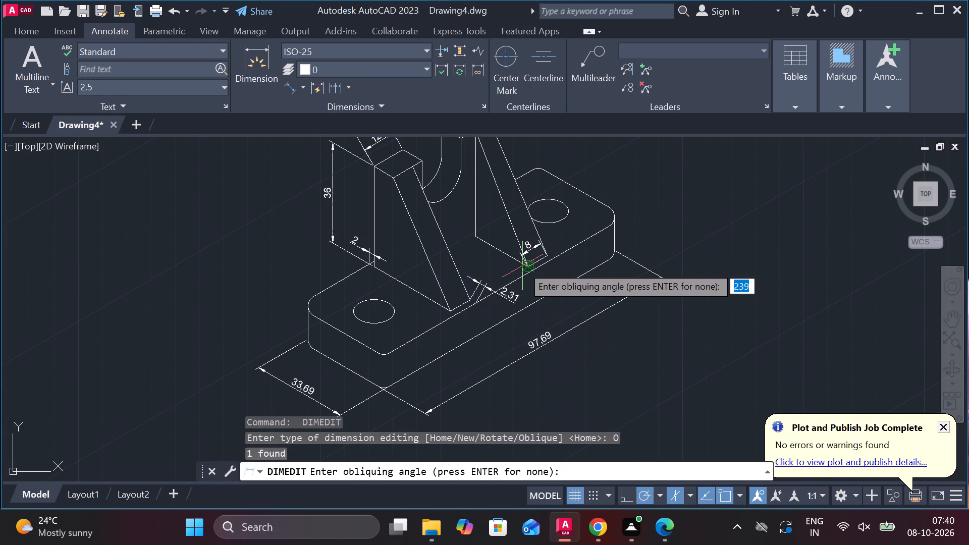
{"action": "type", "text": "30"}
{"action": "key", "text": "Return"}
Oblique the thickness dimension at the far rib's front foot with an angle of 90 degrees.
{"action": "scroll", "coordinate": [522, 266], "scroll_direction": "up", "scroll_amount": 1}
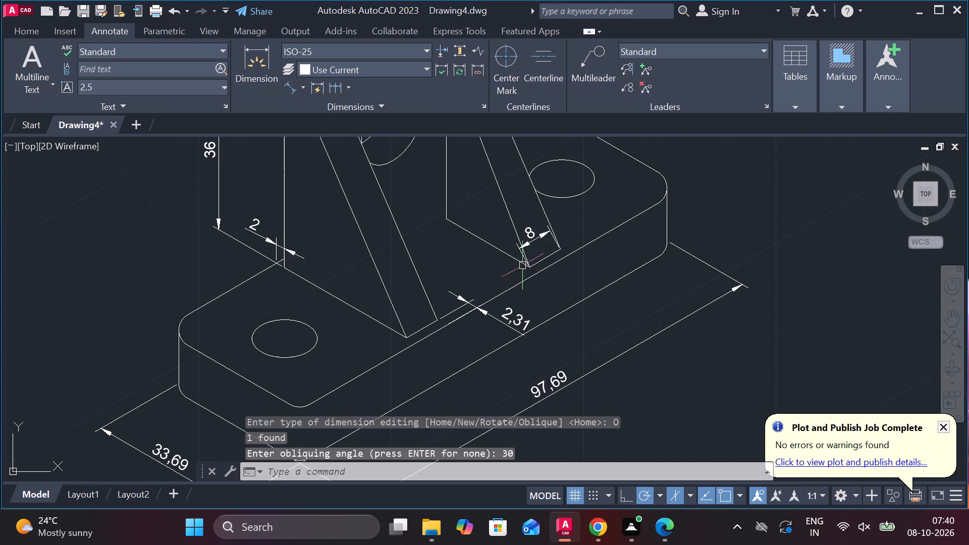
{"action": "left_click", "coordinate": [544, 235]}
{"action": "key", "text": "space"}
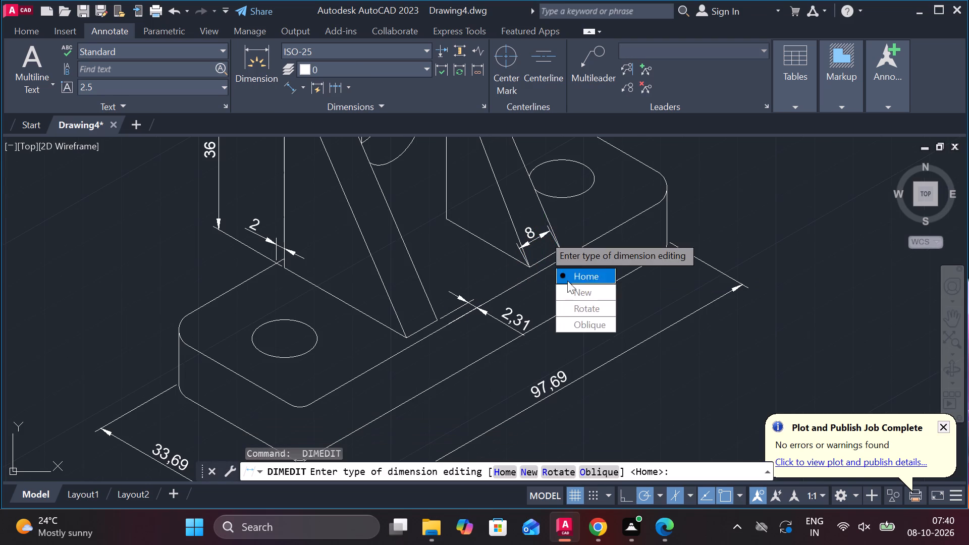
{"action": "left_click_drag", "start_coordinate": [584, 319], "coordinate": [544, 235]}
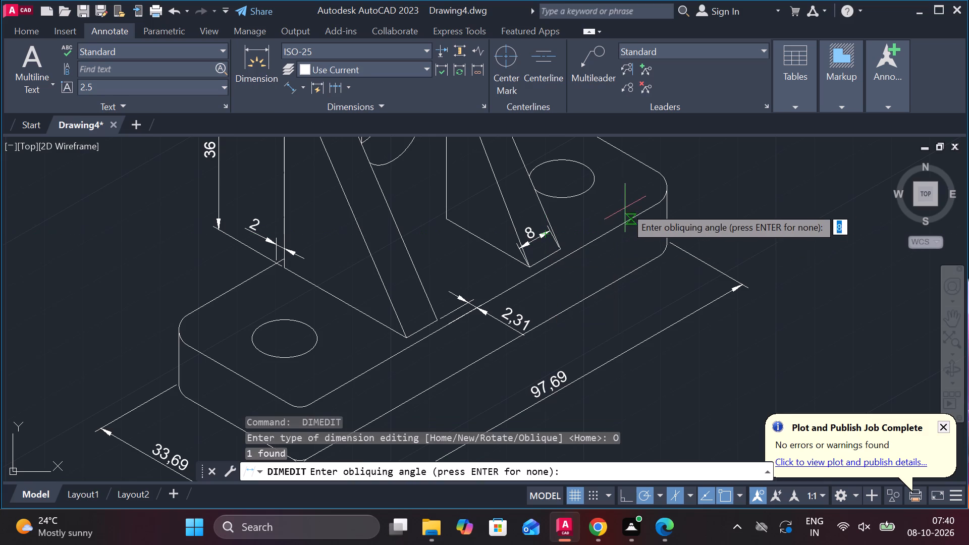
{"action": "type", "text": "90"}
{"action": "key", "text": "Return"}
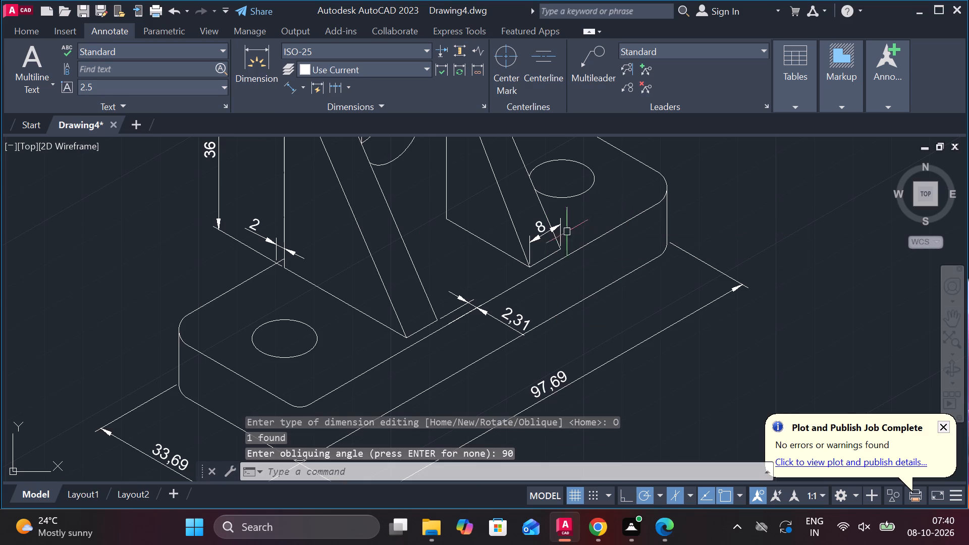
Oblique the thickness dimension at the far rib's front foot with an angle of 150 degrees.
{"action": "left_click", "coordinate": [553, 232]}
{"action": "key", "text": "space"}
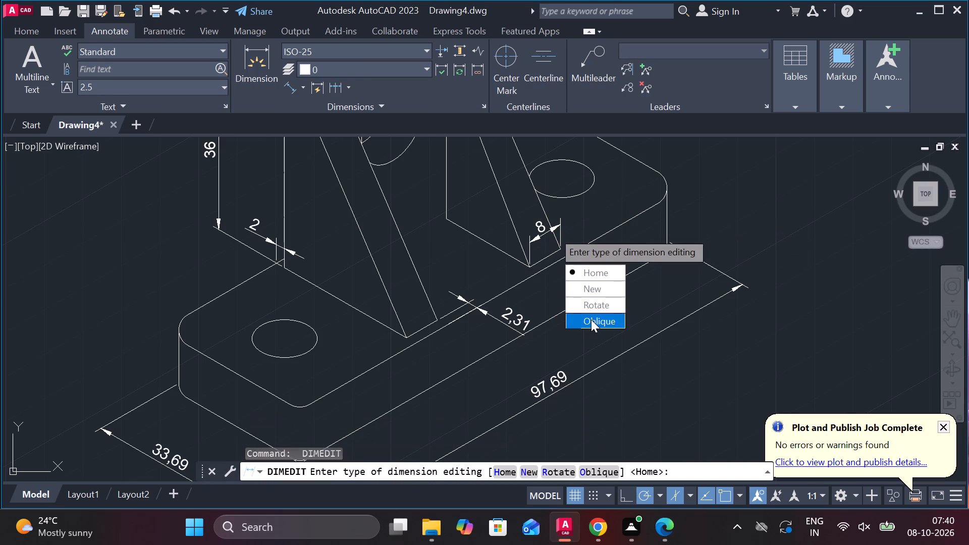
{"action": "left_click_drag", "start_coordinate": [591, 319], "coordinate": [553, 232]}
{"action": "type", "text": "150"}
{"action": "key", "text": "Return"}
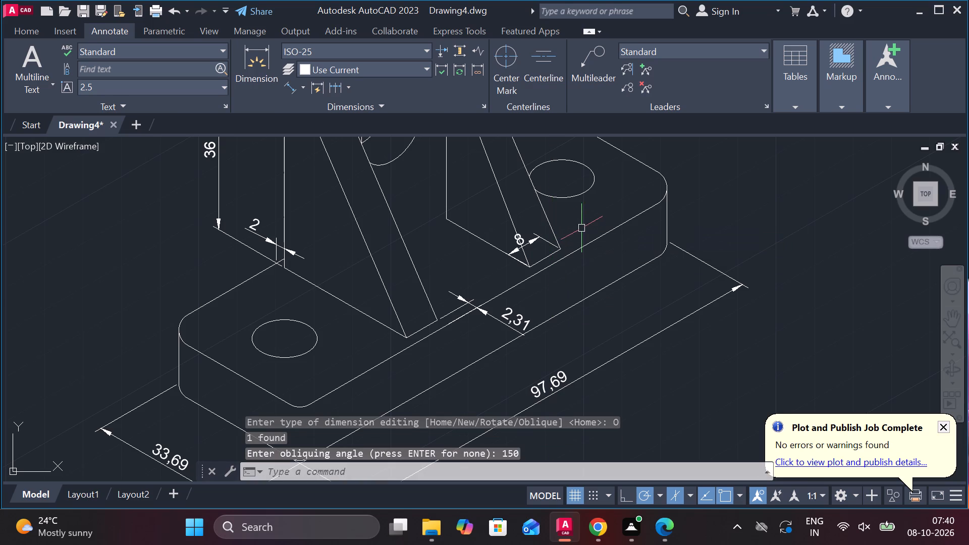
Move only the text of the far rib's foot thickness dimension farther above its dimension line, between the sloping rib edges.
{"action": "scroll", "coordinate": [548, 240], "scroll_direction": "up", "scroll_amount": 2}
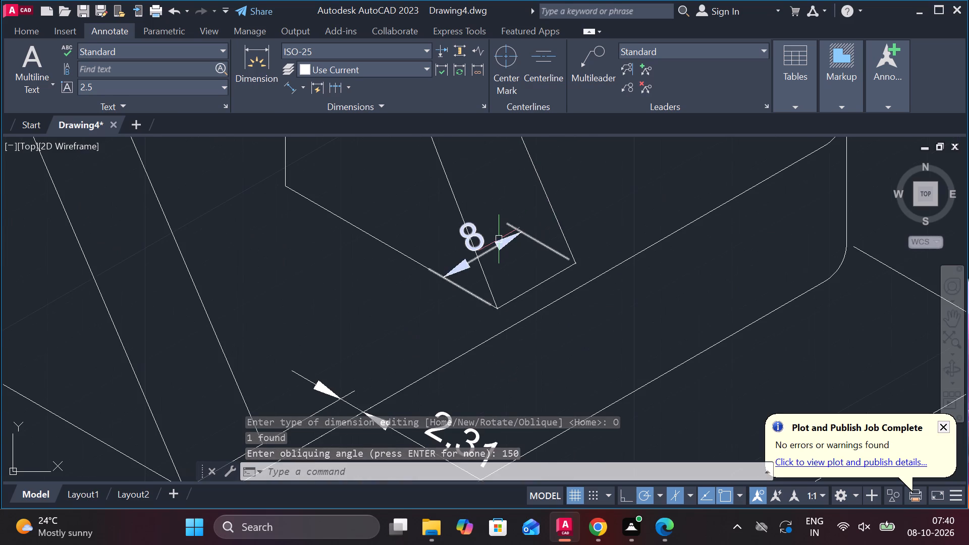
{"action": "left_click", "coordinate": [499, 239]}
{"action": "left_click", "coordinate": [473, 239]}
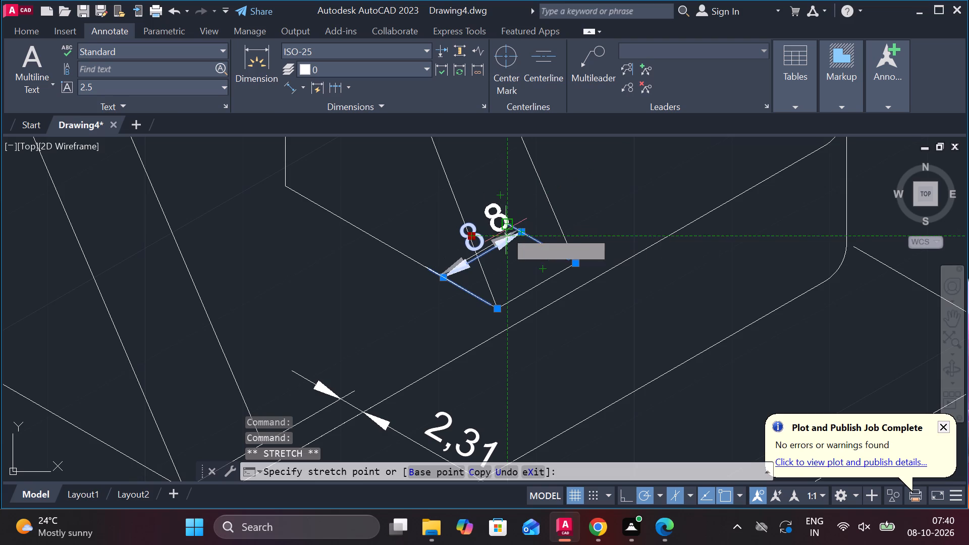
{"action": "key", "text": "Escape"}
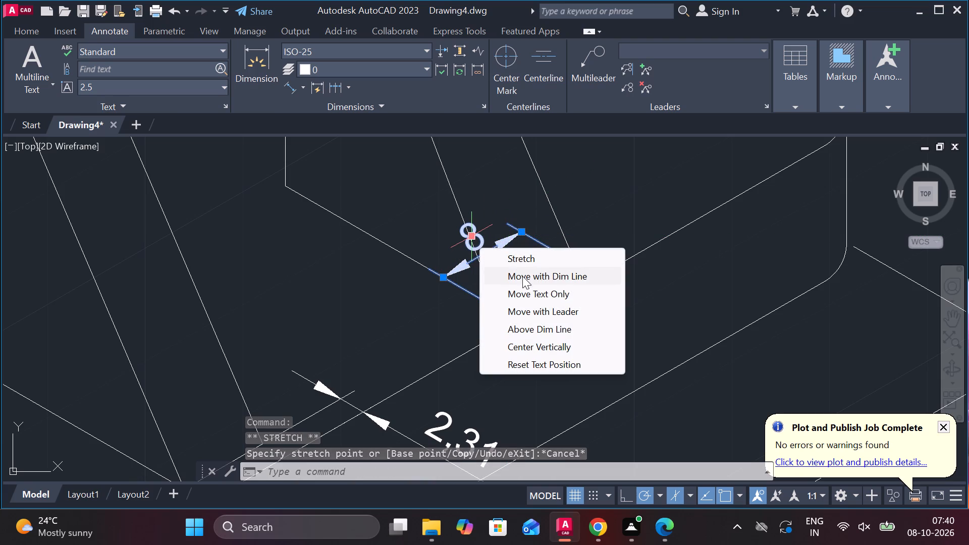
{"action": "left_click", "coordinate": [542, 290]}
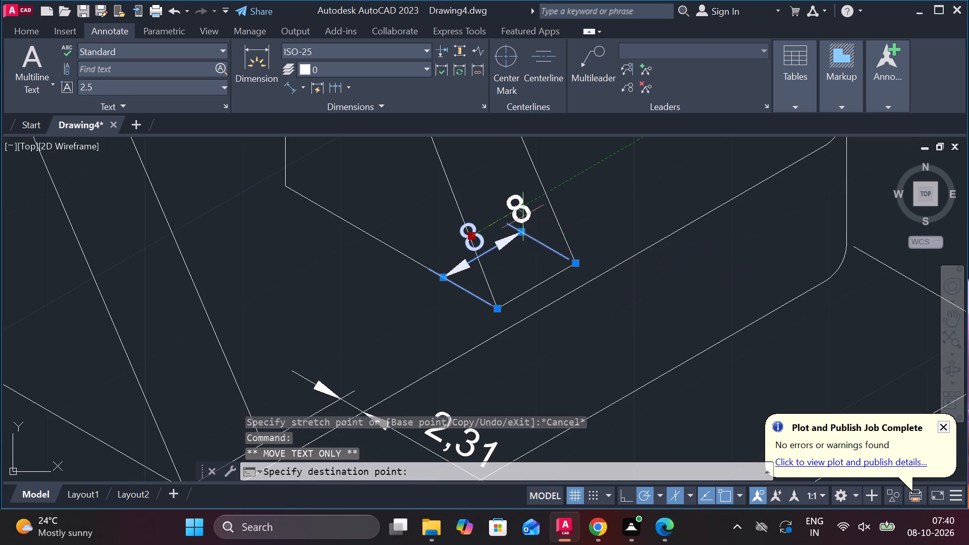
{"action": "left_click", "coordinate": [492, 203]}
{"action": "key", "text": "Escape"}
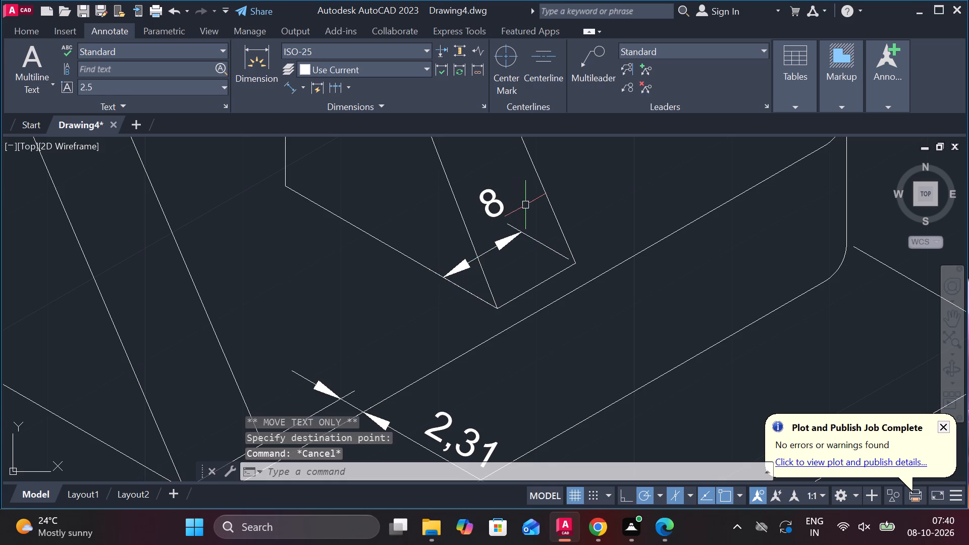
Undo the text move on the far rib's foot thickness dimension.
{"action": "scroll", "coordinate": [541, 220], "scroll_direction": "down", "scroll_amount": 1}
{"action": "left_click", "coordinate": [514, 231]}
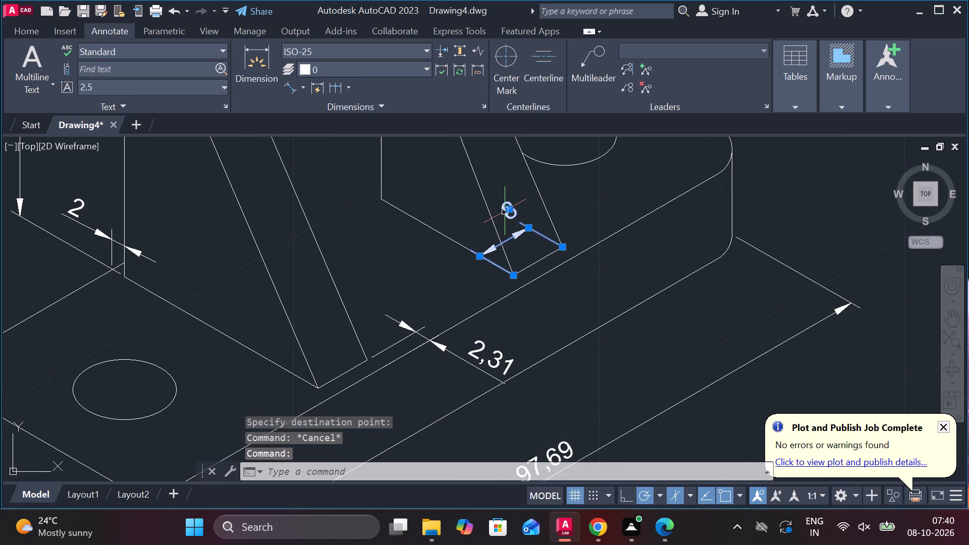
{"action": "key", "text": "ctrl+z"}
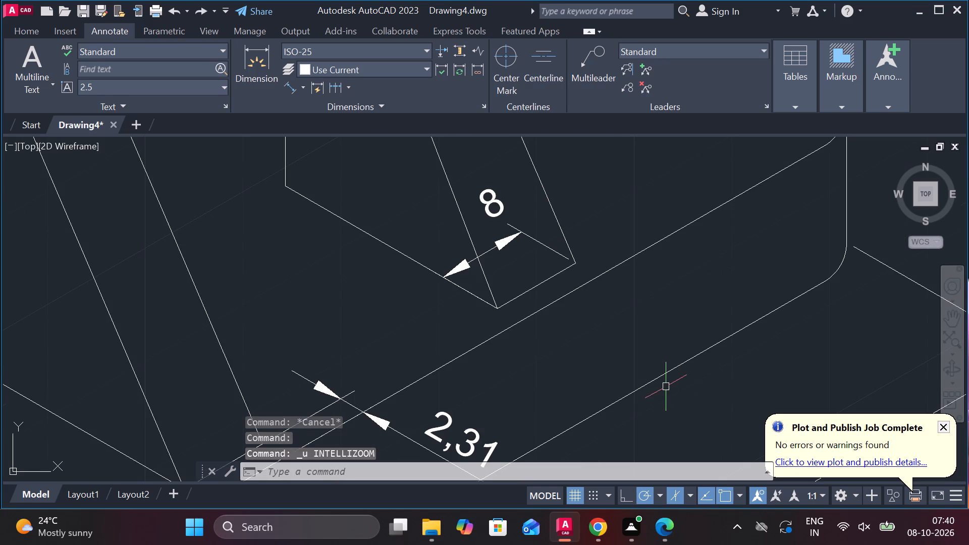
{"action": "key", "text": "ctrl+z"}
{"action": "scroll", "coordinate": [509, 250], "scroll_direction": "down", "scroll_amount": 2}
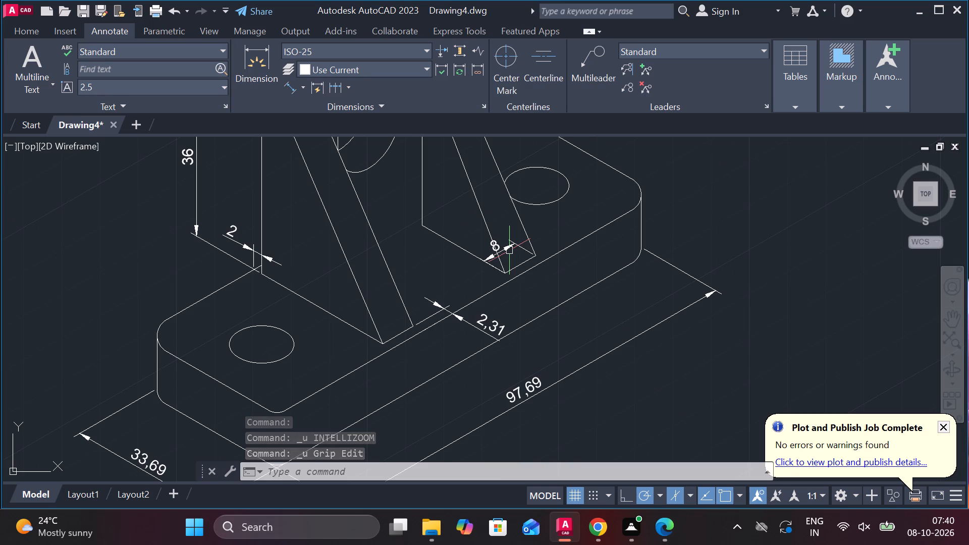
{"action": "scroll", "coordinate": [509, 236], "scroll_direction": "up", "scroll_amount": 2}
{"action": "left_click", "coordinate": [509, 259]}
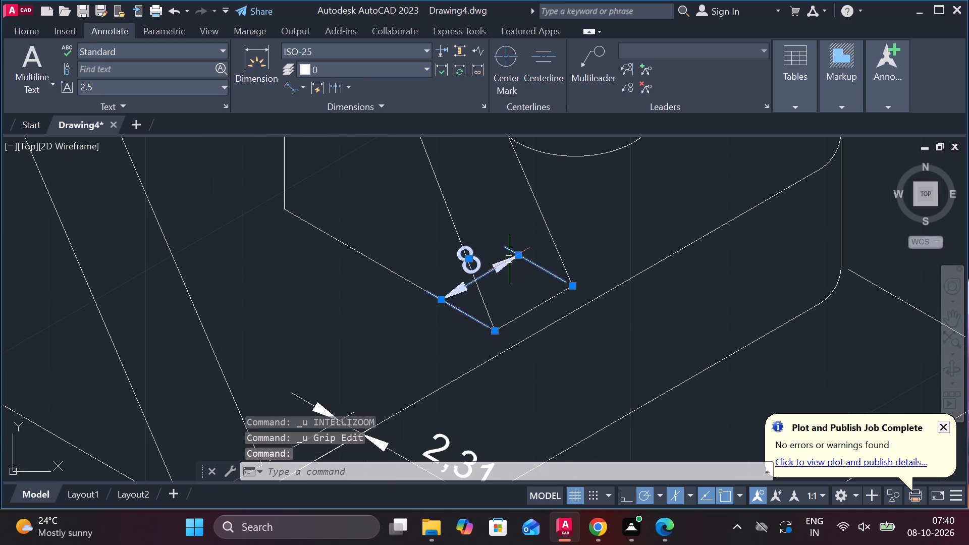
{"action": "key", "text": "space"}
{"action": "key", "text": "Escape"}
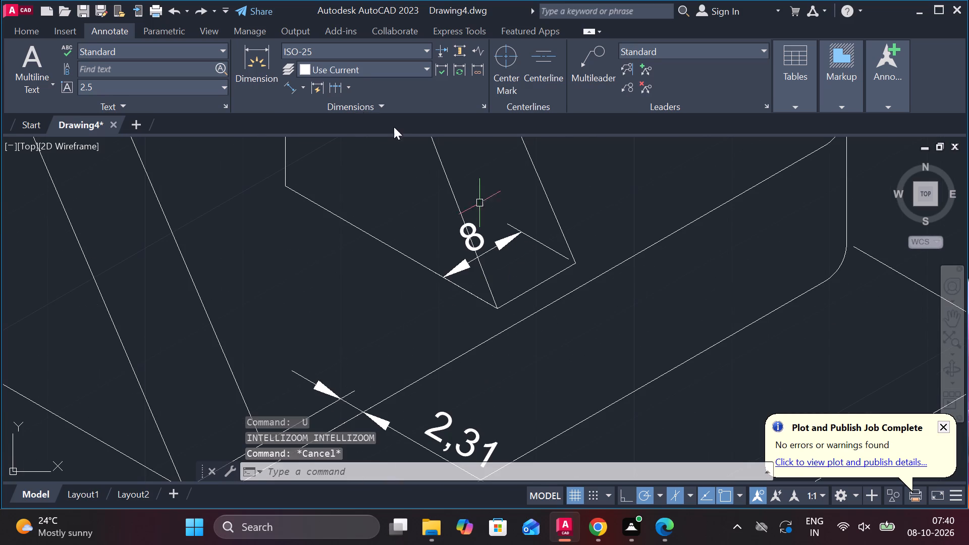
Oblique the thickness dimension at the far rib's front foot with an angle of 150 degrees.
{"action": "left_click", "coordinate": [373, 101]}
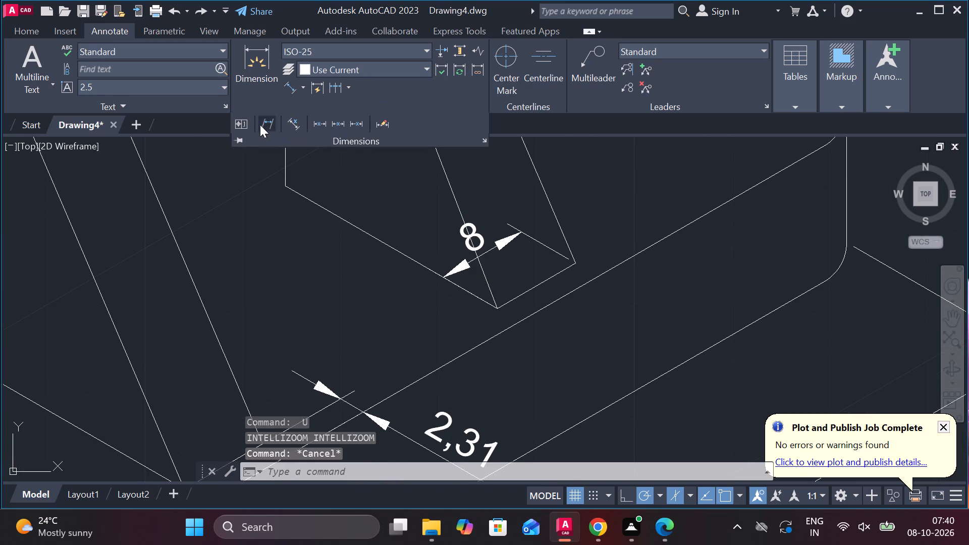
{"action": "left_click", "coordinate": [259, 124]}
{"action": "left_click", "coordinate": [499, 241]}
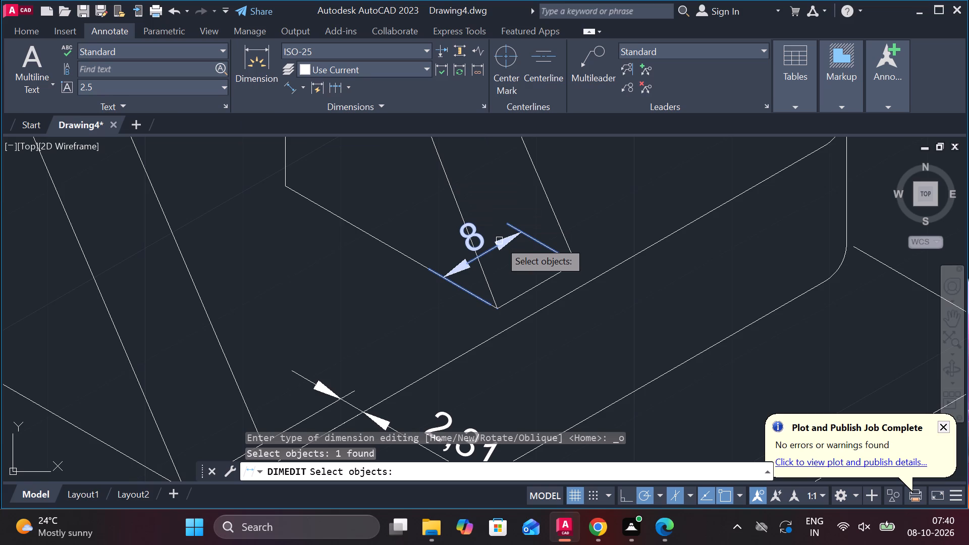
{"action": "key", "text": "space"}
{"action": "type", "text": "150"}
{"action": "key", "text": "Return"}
Oblique the thickness dimension at the far rib's front foot with an angle of 90 degrees.
{"action": "left_click", "coordinate": [504, 247]}
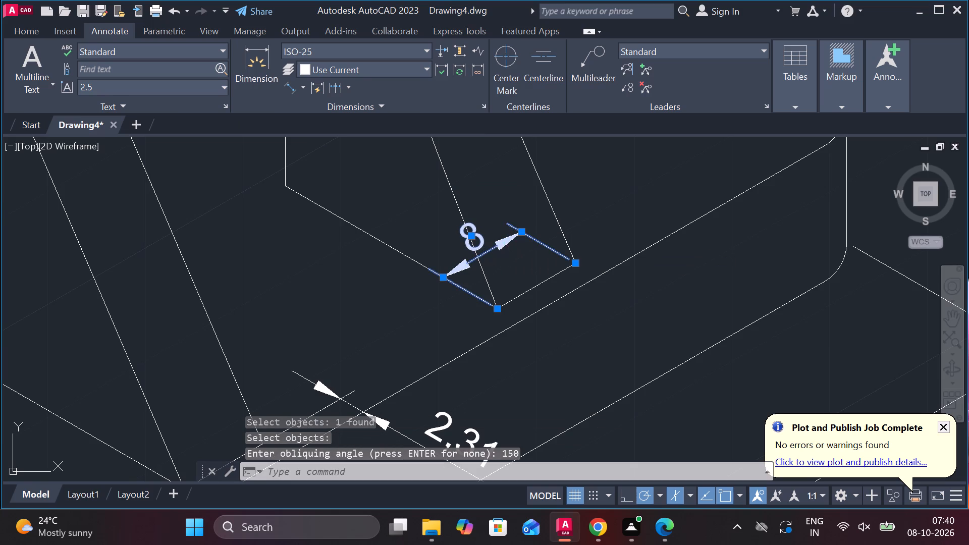
{"action": "key", "text": "space"}
{"action": "left_click_drag", "start_coordinate": [548, 333], "coordinate": [504, 247]}
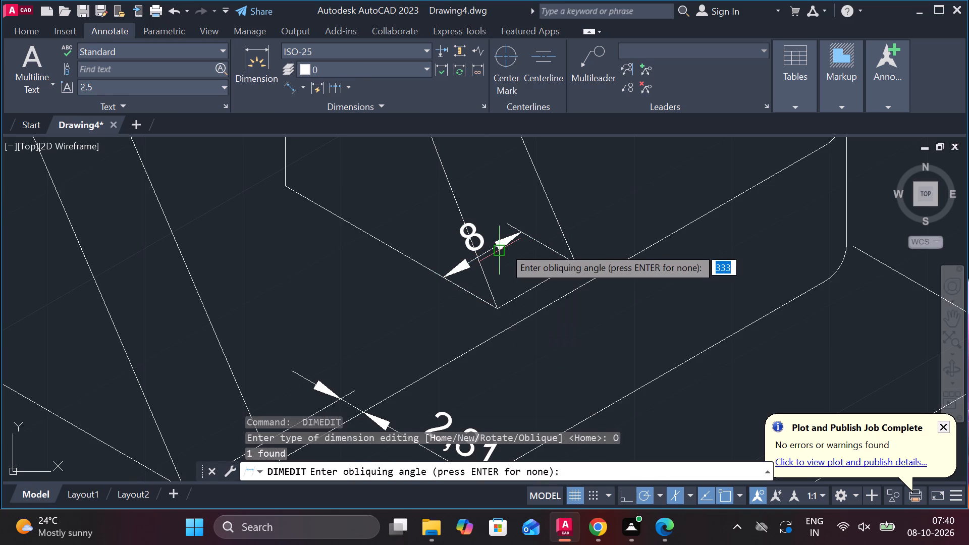
{"action": "type", "text": "90"}
{"action": "key", "text": "Return"}
Oblique the 8 dimension at the top of the far rib with an angle of 30 degrees.
{"action": "scroll", "coordinate": [505, 248], "scroll_direction": "down", "scroll_amount": 3}
{"action": "middle_click_drag", "start_coordinate": [648, 200], "coordinate": [666, 238]}
{"action": "middle_click_drag", "start_coordinate": [661, 238], "coordinate": [677, 269]}
{"action": "middle_click_drag", "start_coordinate": [648, 203], "coordinate": [659, 246]}
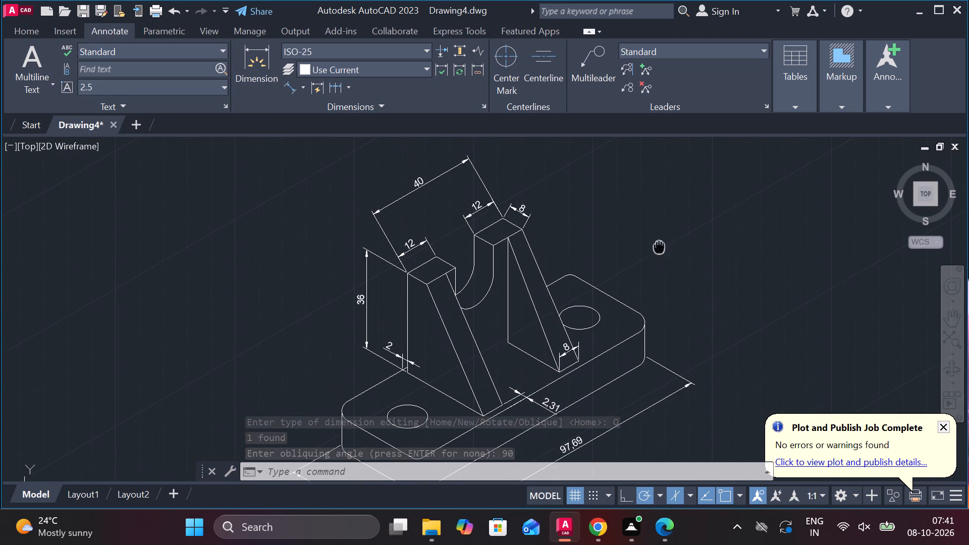
{"action": "scroll", "coordinate": [601, 212], "scroll_direction": "up", "scroll_amount": 1}
{"action": "left_click", "coordinate": [476, 205]}
{"action": "key", "text": "space"}
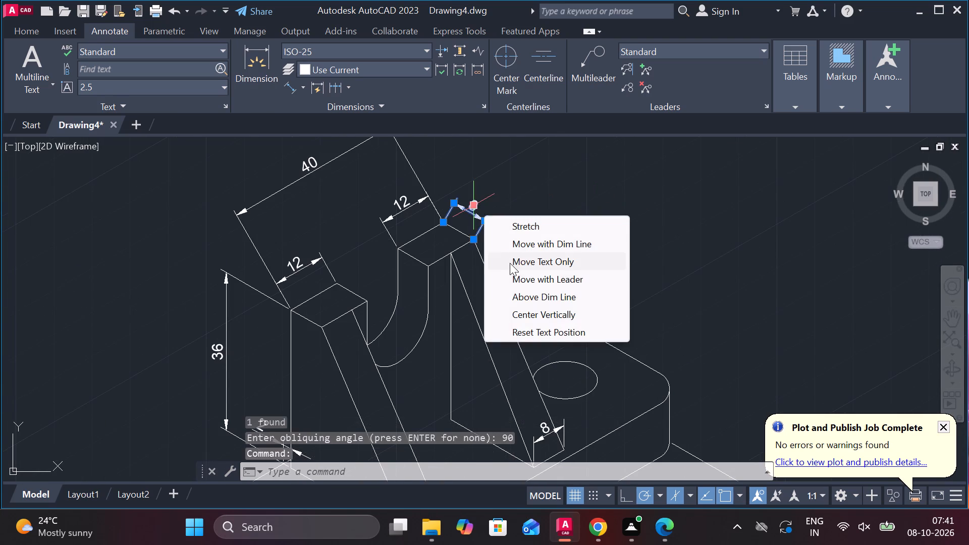
{"action": "key", "text": "space"}
{"action": "left_click_drag", "start_coordinate": [610, 274], "coordinate": [572, 182]}
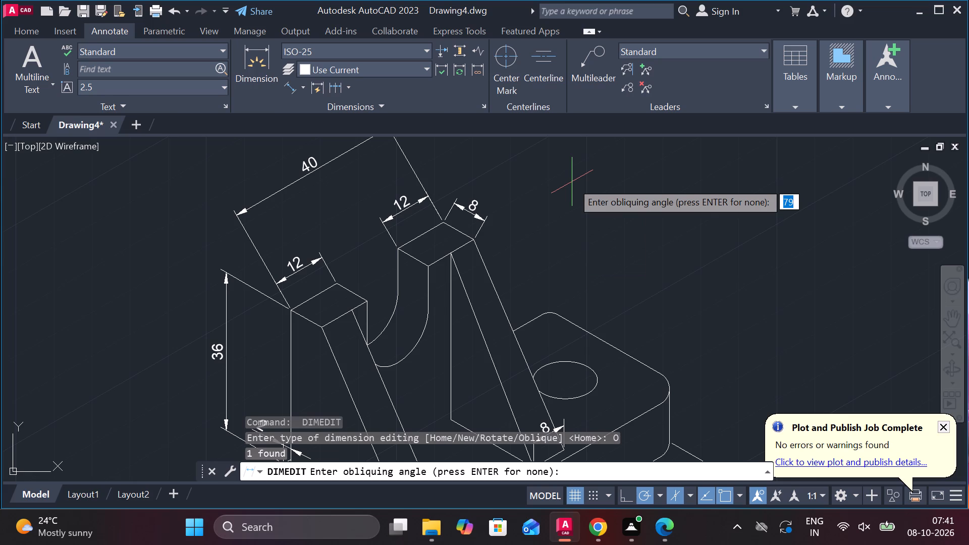
{"action": "type", "text": "30"}
{"action": "key", "text": "Return"}
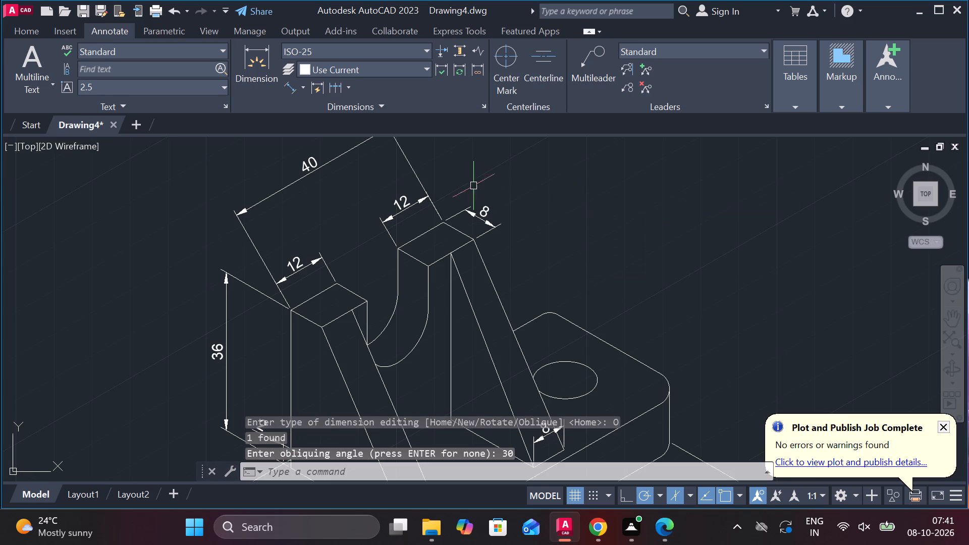
Oblique the 12 dimension at the top of the far rib with an angle of 150 degrees.
{"action": "left_click", "coordinate": [411, 205]}
{"action": "key", "text": "space"}
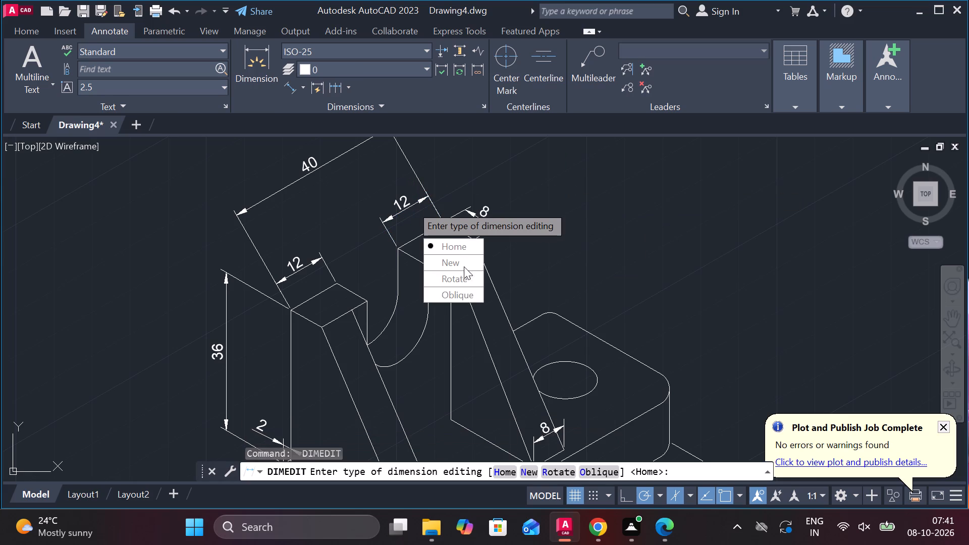
{"action": "left_click_drag", "start_coordinate": [462, 296], "coordinate": [411, 205]}
{"action": "key", "text": "1"}
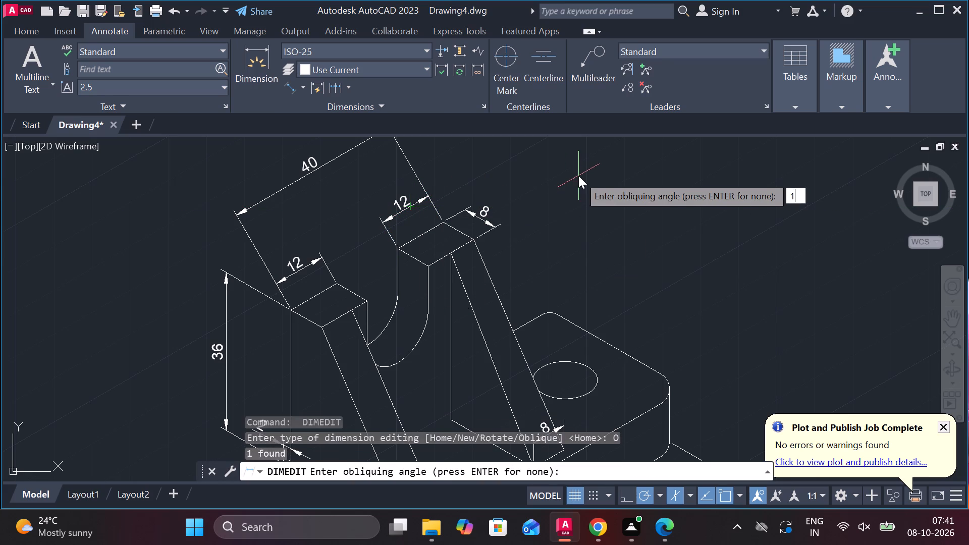
{"action": "type", "text": "50"}
{"action": "key", "text": "Return"}
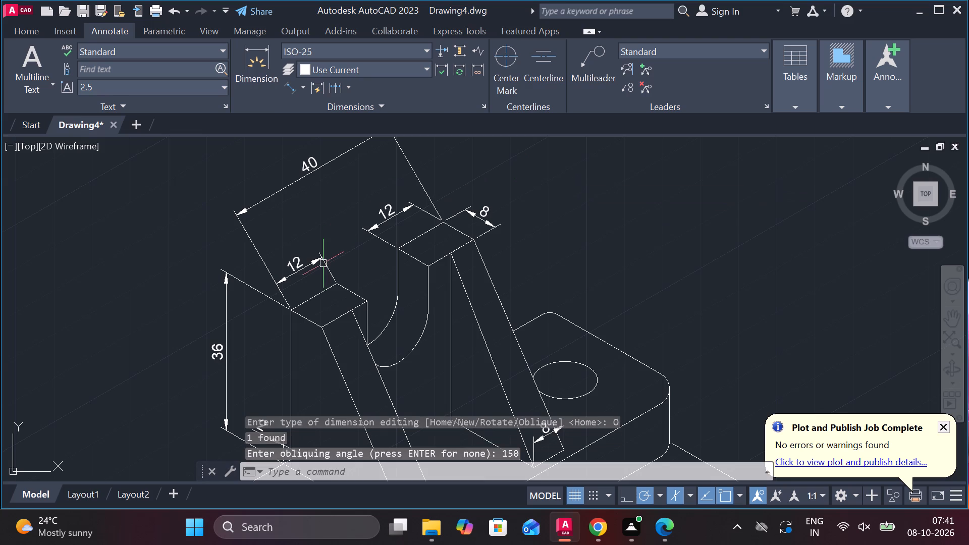
Oblique the 12 dimension at the top of the near rib with an angle of 150 degrees.
{"action": "left_click", "coordinate": [315, 261]}
{"action": "key", "text": "space"}
{"action": "left_click_drag", "start_coordinate": [383, 356], "coordinate": [315, 261]}
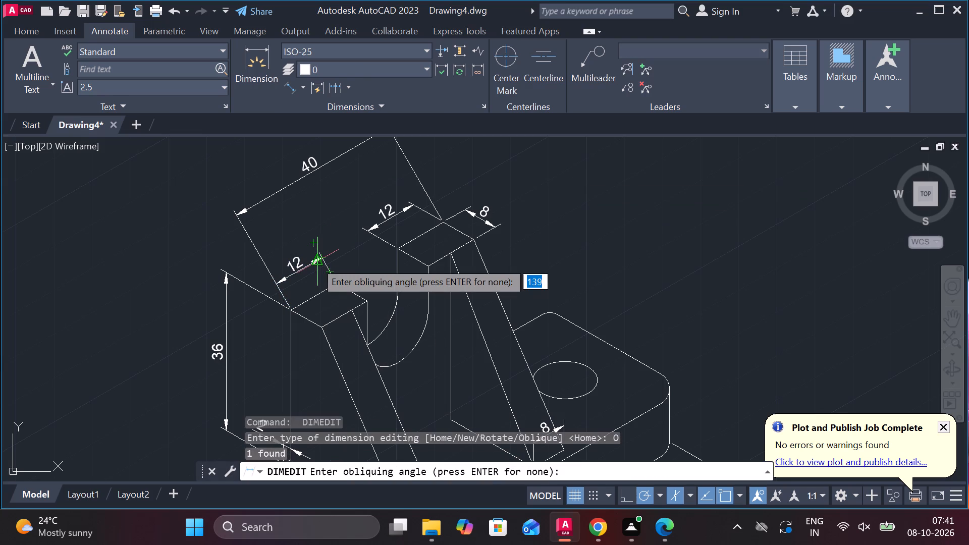
{"action": "type", "text": "150"}
{"action": "key", "text": "Return"}
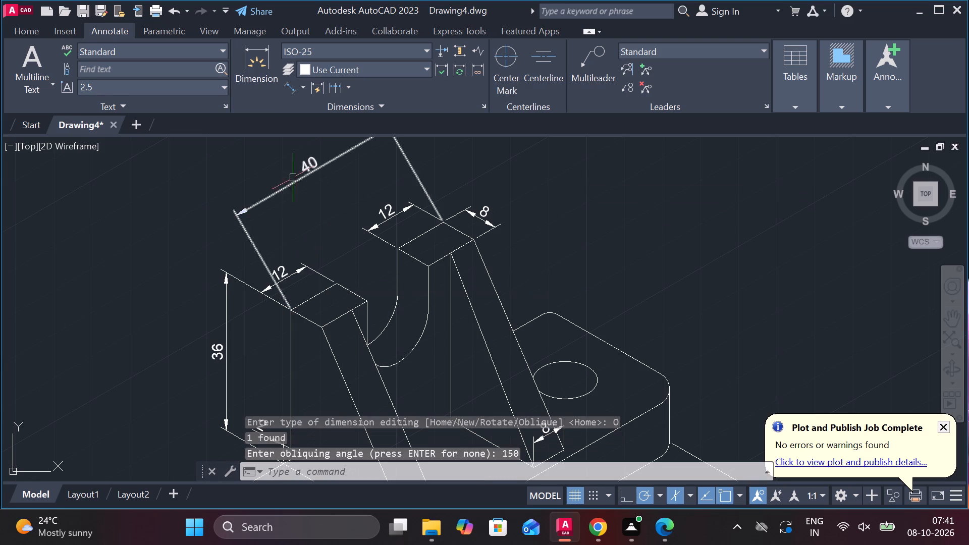
Oblique the overall 40 dimension across both rib tops with an angle of 150 degrees.
{"action": "left_click", "coordinate": [307, 175]}
{"action": "key", "text": "space"}
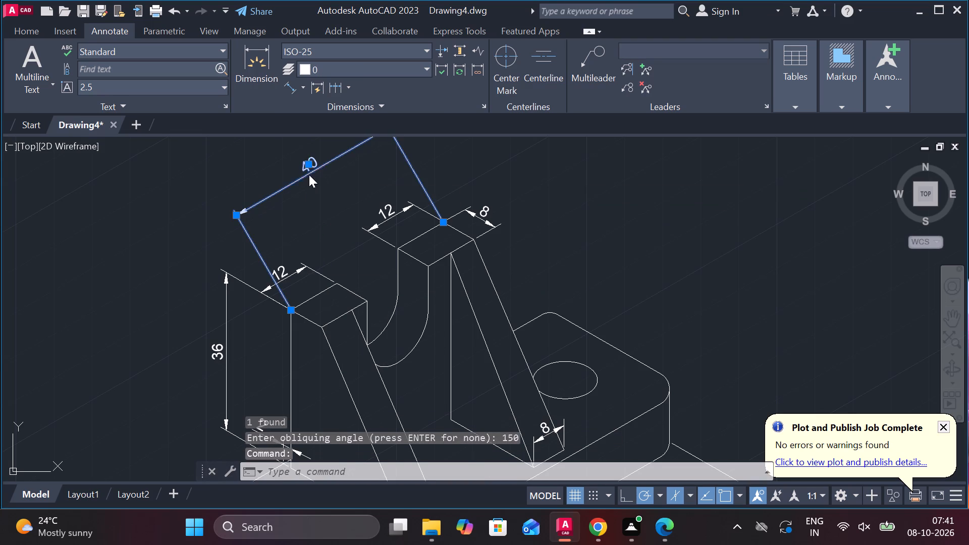
{"action": "left_click_drag", "start_coordinate": [358, 259], "coordinate": [309, 175]}
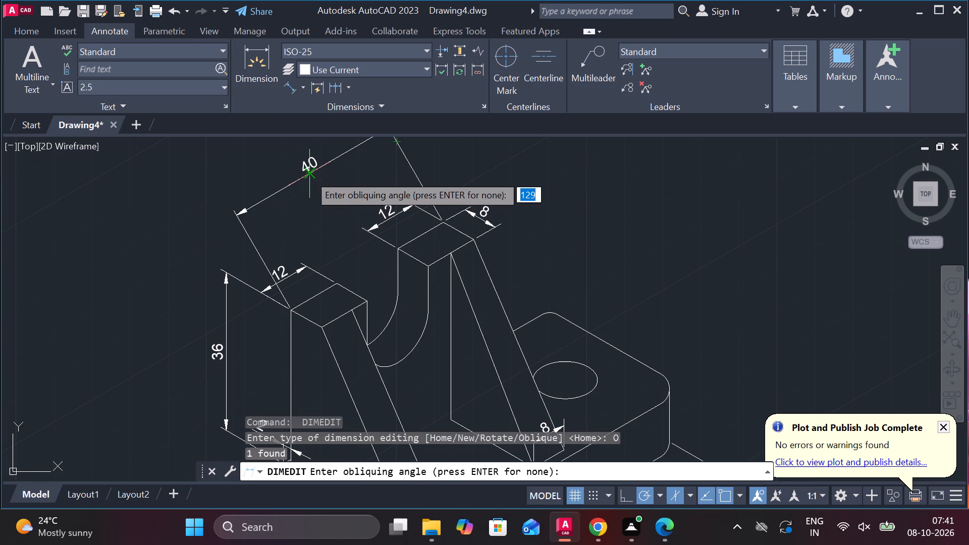
{"action": "type", "text": "150"}
{"action": "key", "text": "Return"}
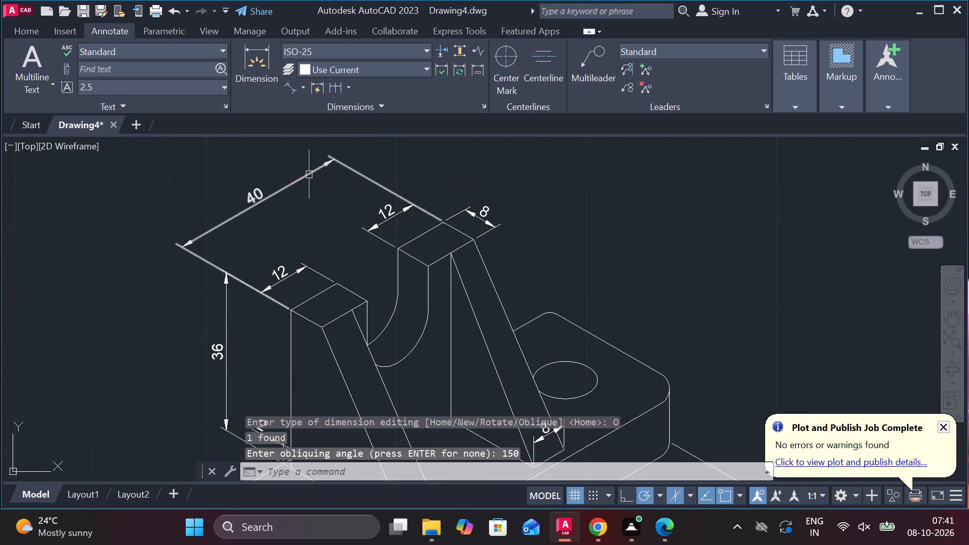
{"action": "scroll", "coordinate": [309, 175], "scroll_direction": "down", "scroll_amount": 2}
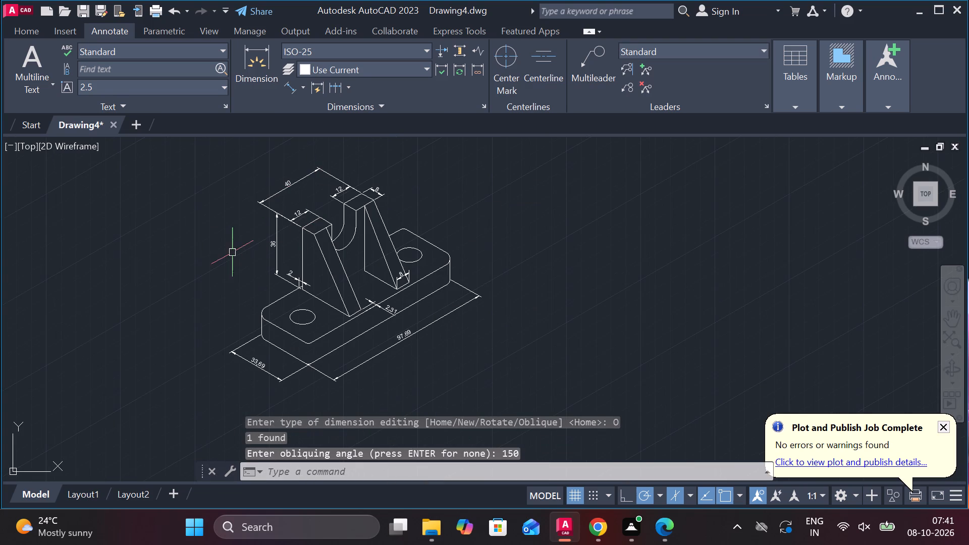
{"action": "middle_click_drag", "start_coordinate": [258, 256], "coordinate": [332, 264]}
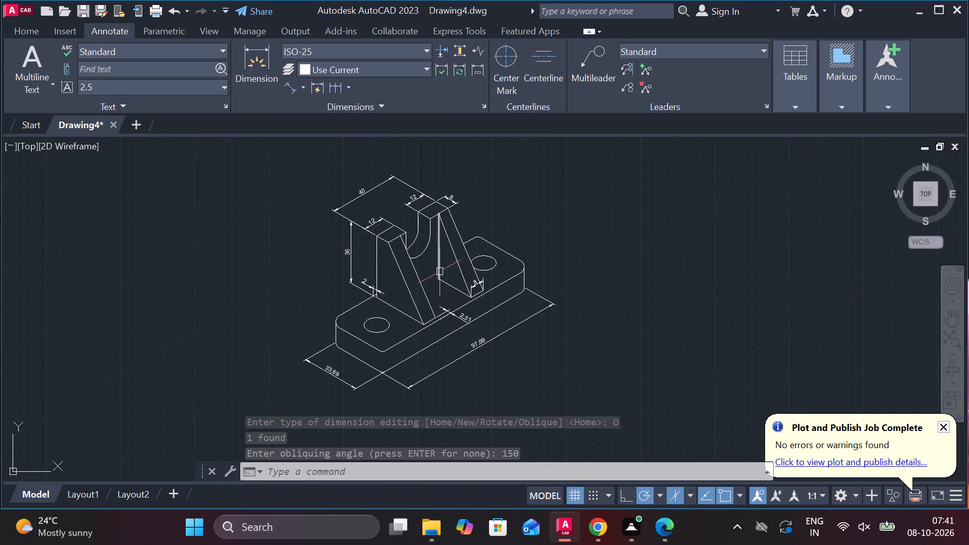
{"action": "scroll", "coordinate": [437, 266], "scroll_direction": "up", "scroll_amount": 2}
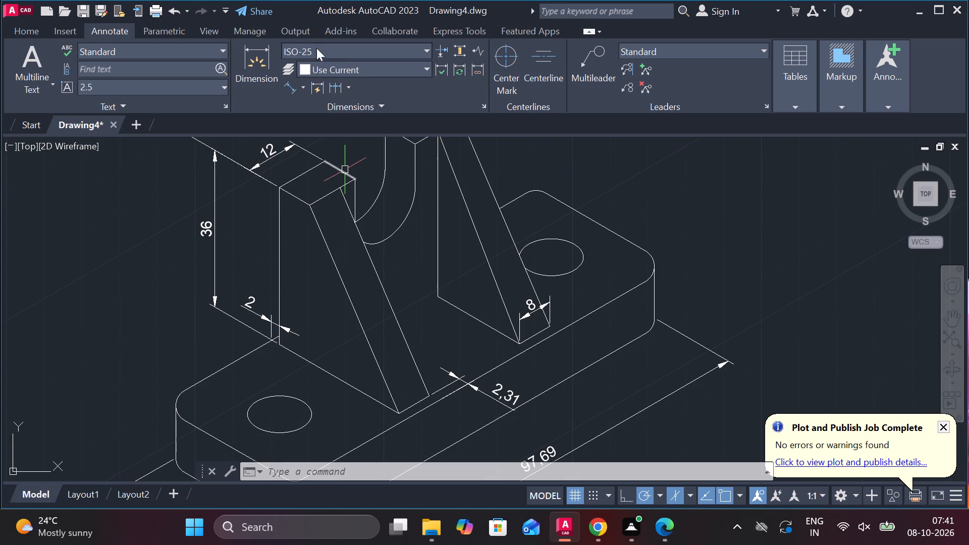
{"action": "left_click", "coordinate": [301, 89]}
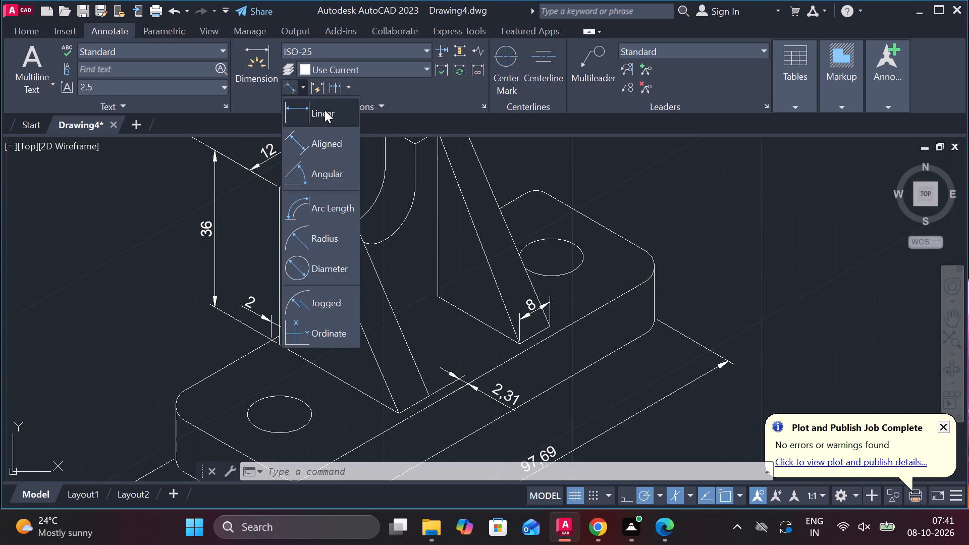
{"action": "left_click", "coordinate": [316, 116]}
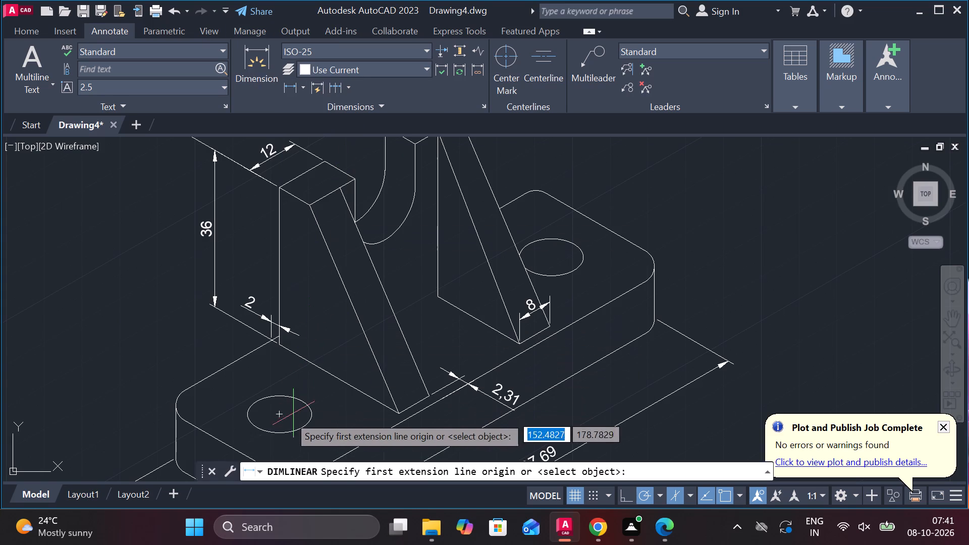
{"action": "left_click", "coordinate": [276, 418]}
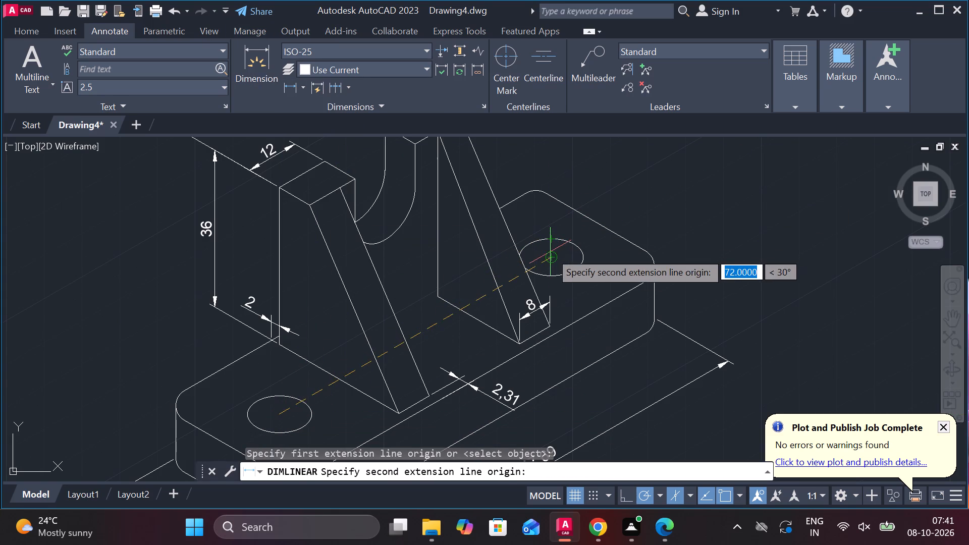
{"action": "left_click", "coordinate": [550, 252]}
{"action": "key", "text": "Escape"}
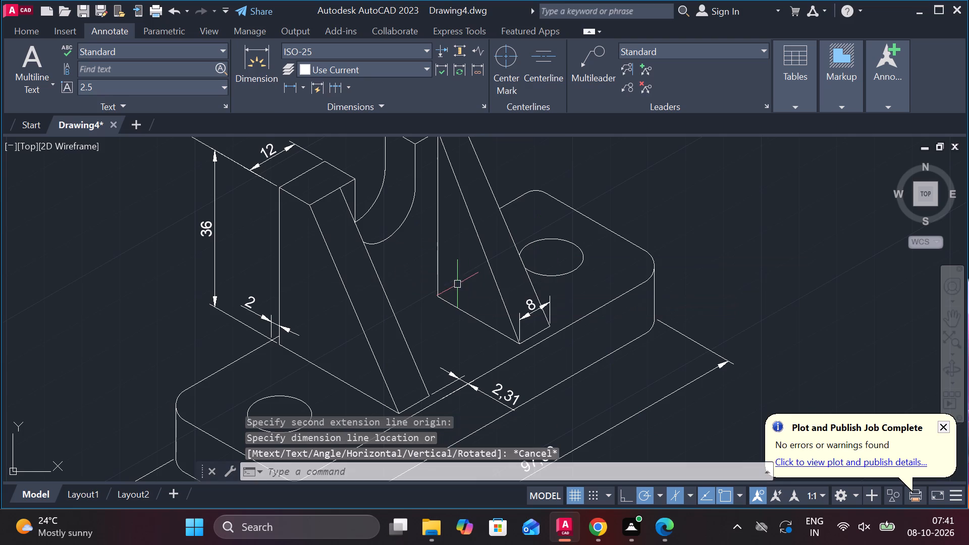
Add an aligned dimension between the centres of the plate's two holes, placing its line above them.
{"action": "left_click", "coordinate": [303, 84]}
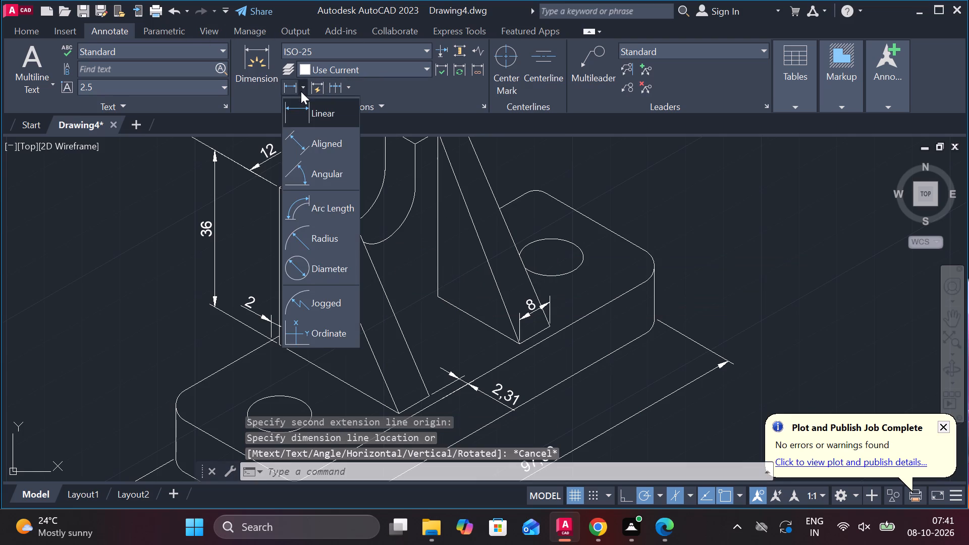
{"action": "left_click", "coordinate": [310, 134]}
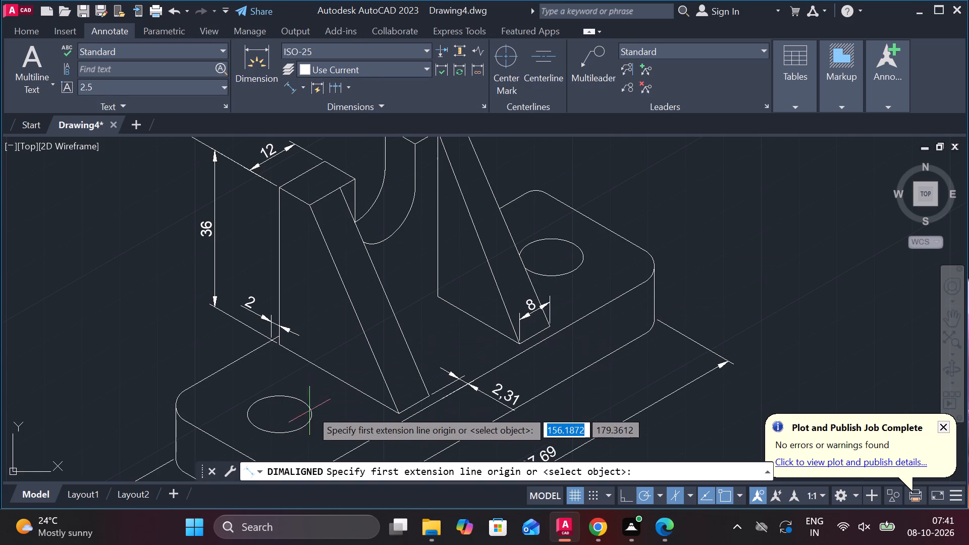
{"action": "left_click", "coordinate": [280, 412]}
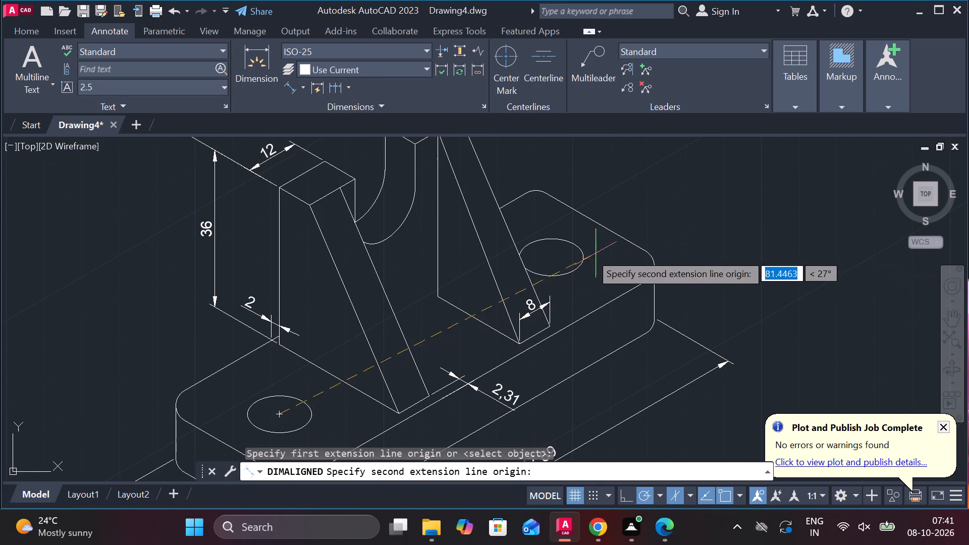
{"action": "left_click", "coordinate": [553, 261]}
{"action": "left_click", "coordinate": [544, 207]}
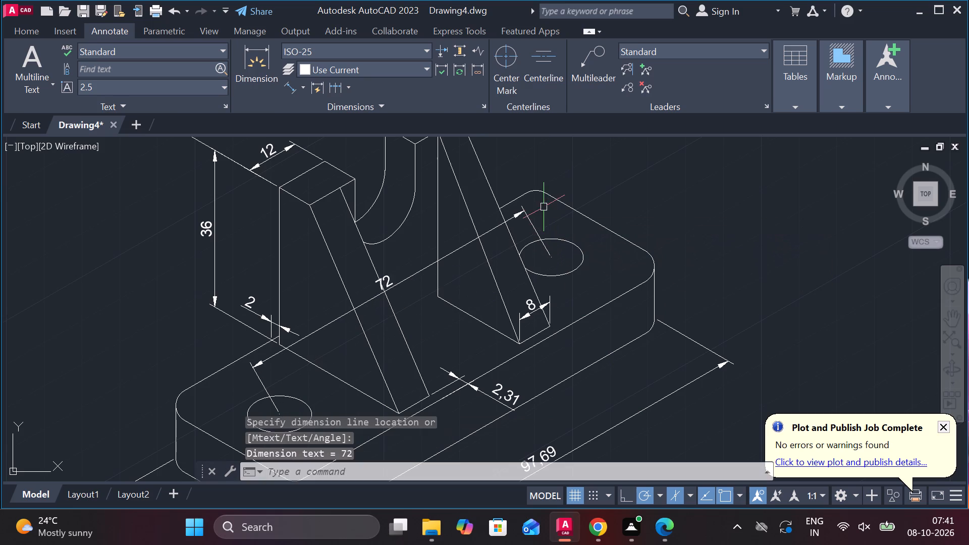
Shift the hole-spacing dimension's text along its line into the clear gap between the two sloping ribs.
{"action": "scroll", "coordinate": [395, 278], "scroll_direction": "down", "scroll_amount": 1}
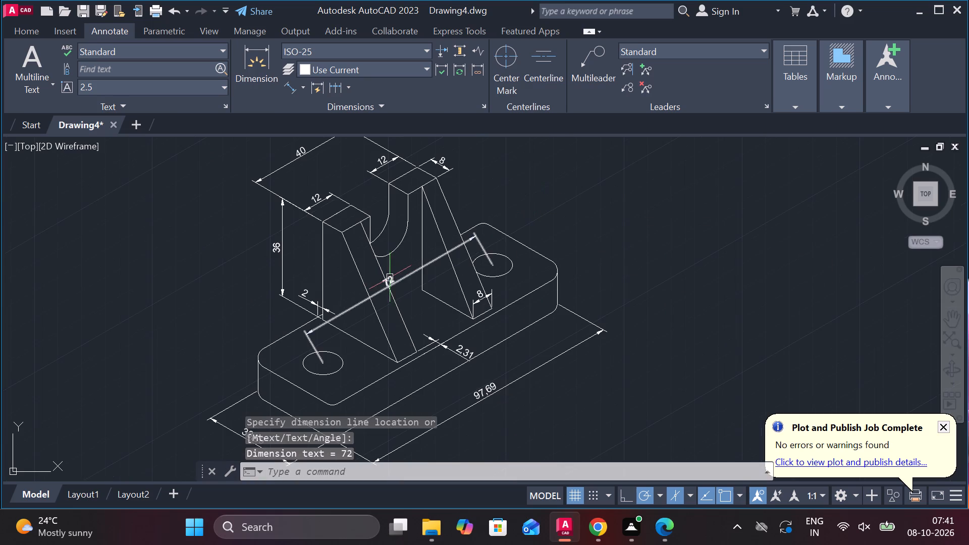
{"action": "left_click", "coordinate": [390, 278]}
{"action": "scroll", "coordinate": [390, 278], "scroll_direction": "up", "scroll_amount": 2}
{"action": "left_click", "coordinate": [379, 287]}
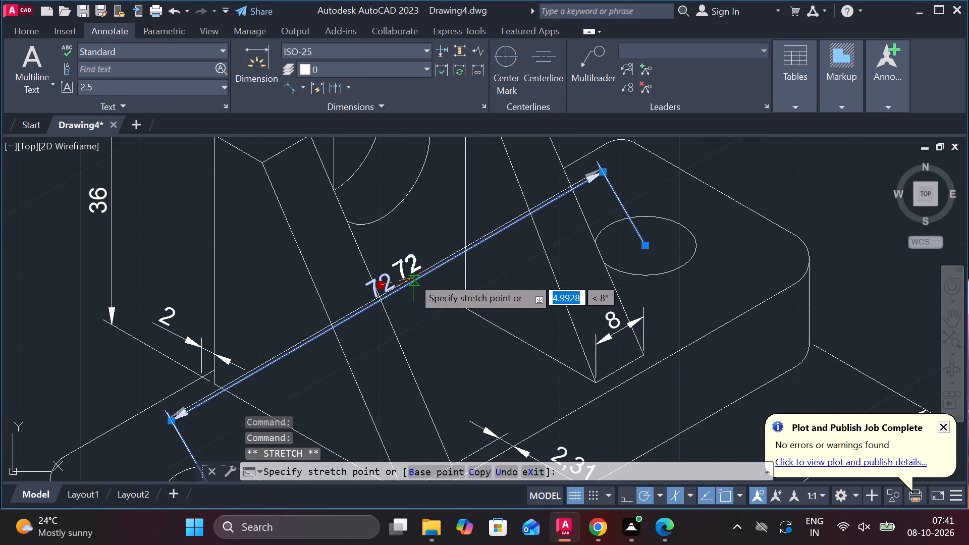
{"action": "left_click", "coordinate": [414, 277]}
{"action": "key", "text": "Escape"}
{"action": "scroll", "coordinate": [416, 277], "scroll_direction": "down", "scroll_amount": 2}
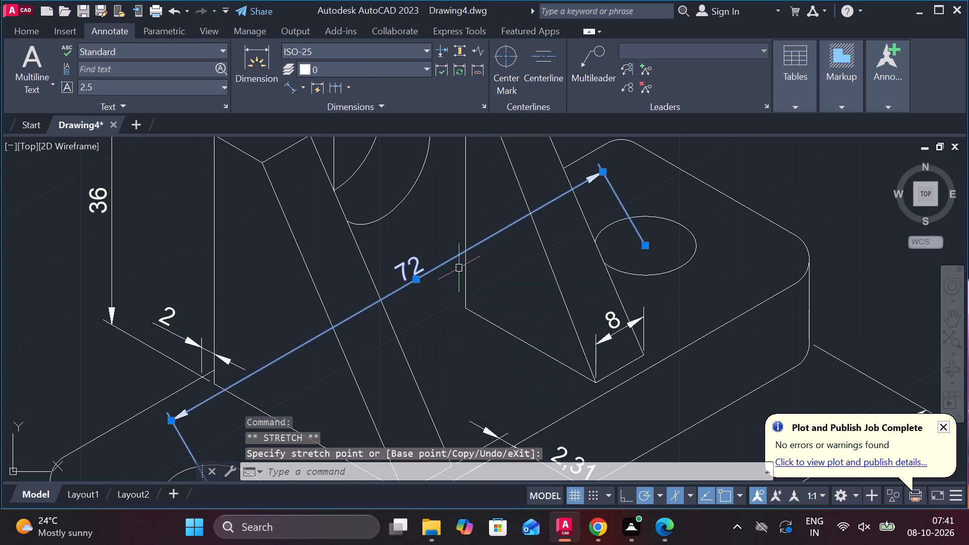
{"action": "key", "text": "Escape"}
Oblique the hole-spacing dimension with an angle of 90 degrees.
{"action": "scroll", "coordinate": [454, 253], "scroll_direction": "down", "scroll_amount": 2}
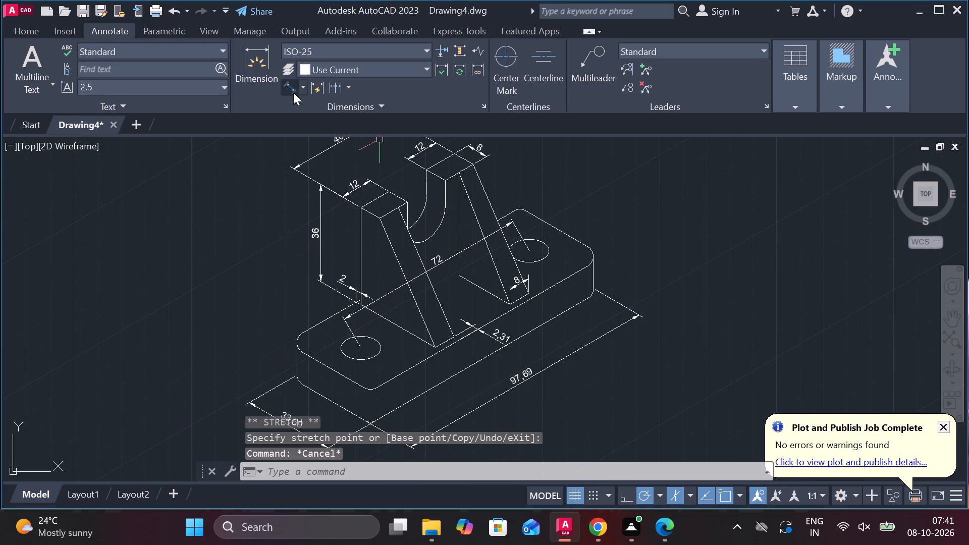
{"action": "left_click", "coordinate": [380, 100]}
{"action": "left_click", "coordinate": [270, 124]}
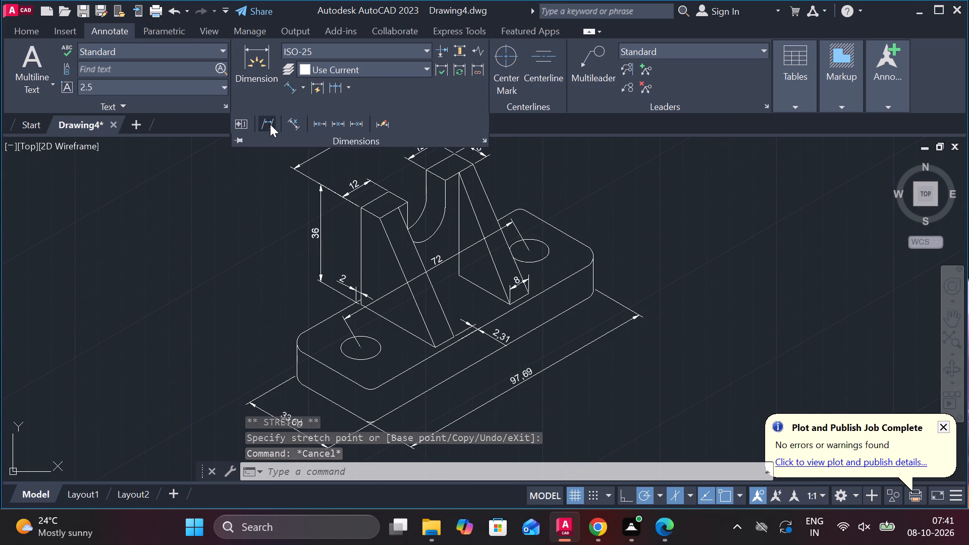
{"action": "left_click", "coordinate": [440, 254]}
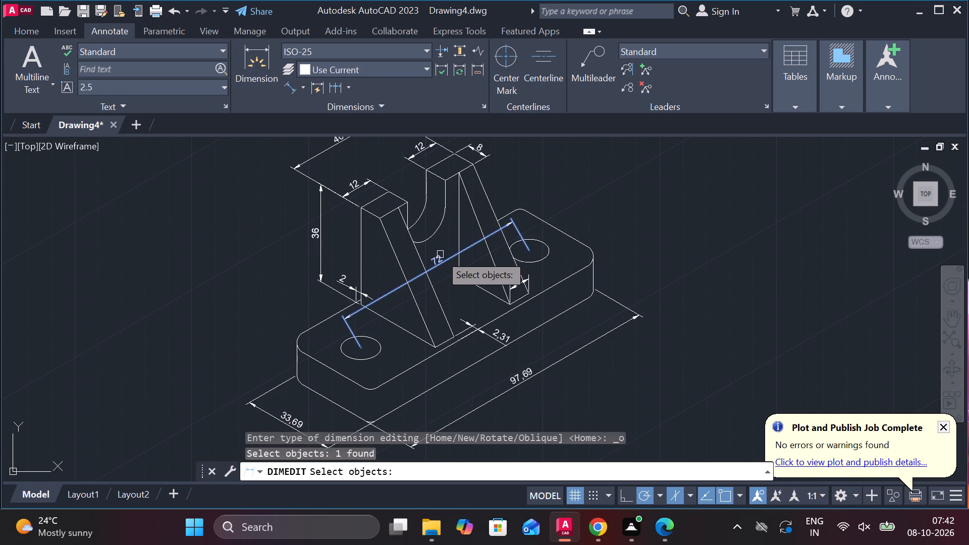
{"action": "key", "text": "space"}
{"action": "type", "text": "90"}
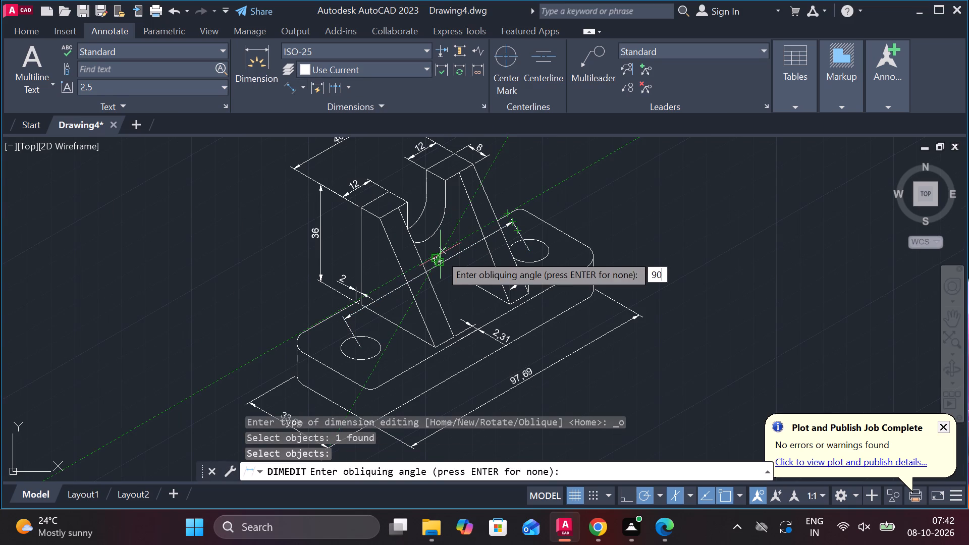
{"action": "key", "text": "Return"}
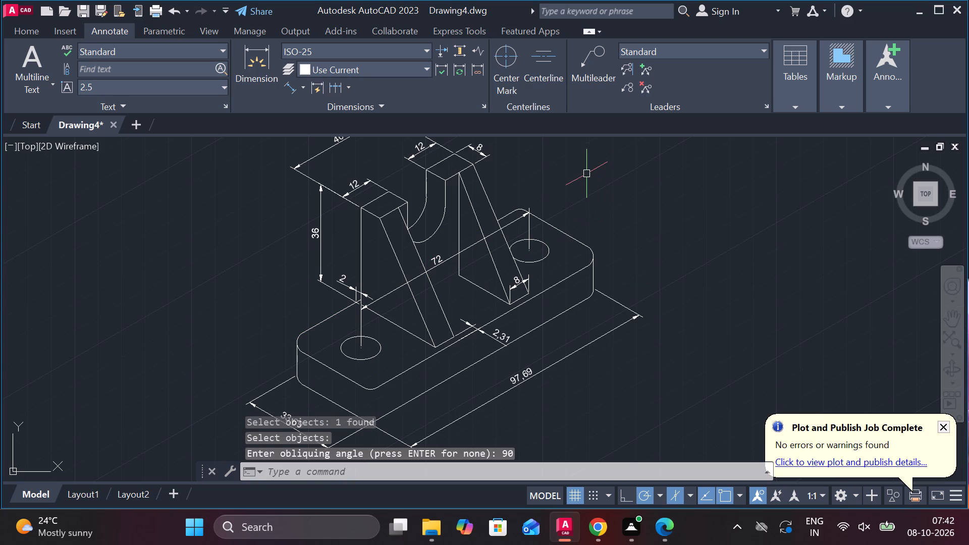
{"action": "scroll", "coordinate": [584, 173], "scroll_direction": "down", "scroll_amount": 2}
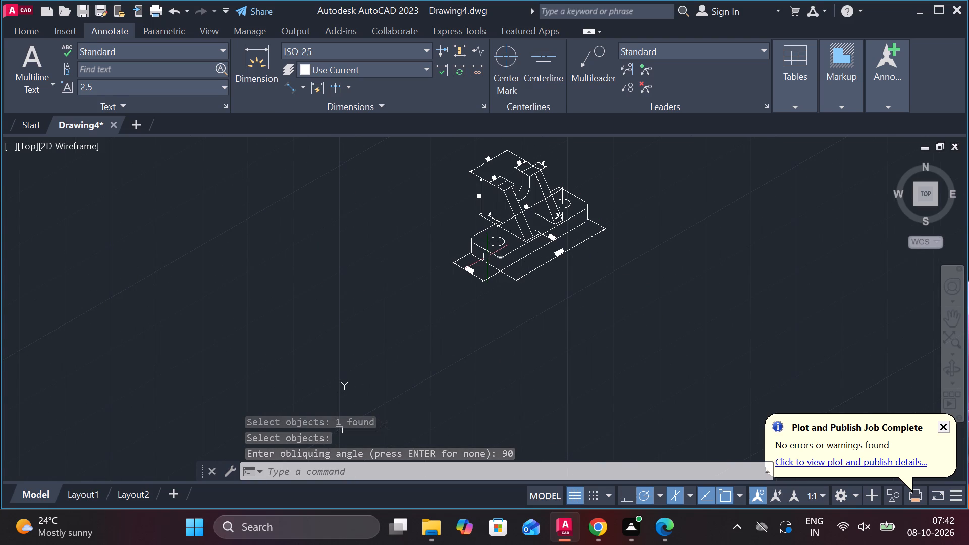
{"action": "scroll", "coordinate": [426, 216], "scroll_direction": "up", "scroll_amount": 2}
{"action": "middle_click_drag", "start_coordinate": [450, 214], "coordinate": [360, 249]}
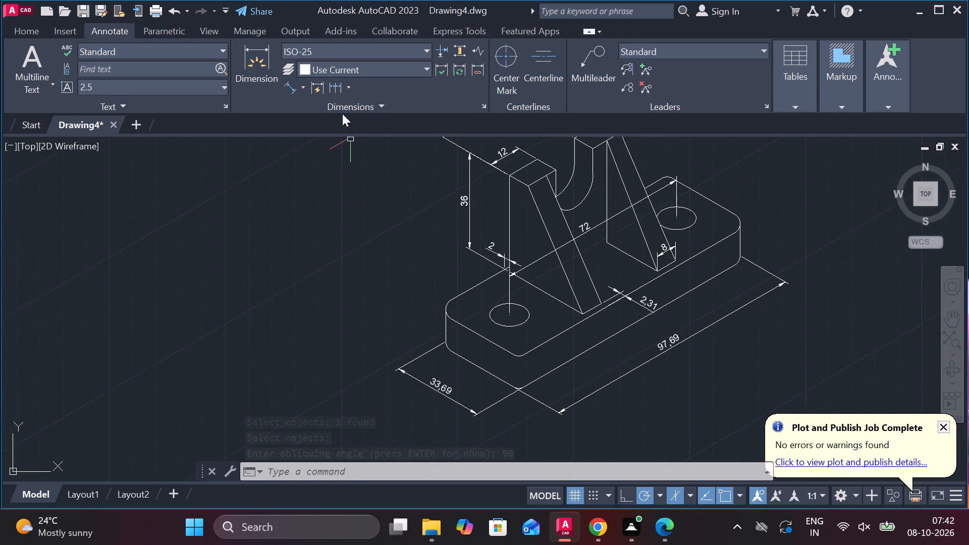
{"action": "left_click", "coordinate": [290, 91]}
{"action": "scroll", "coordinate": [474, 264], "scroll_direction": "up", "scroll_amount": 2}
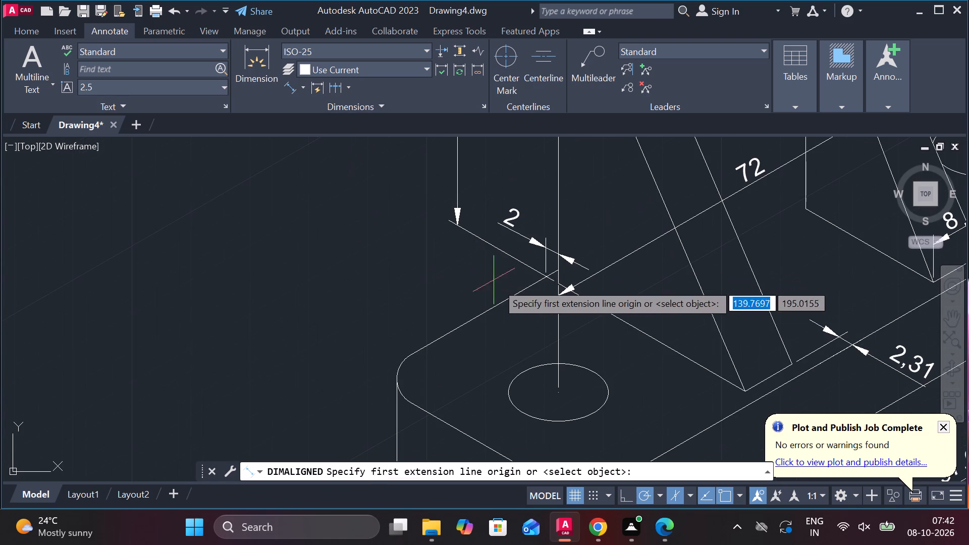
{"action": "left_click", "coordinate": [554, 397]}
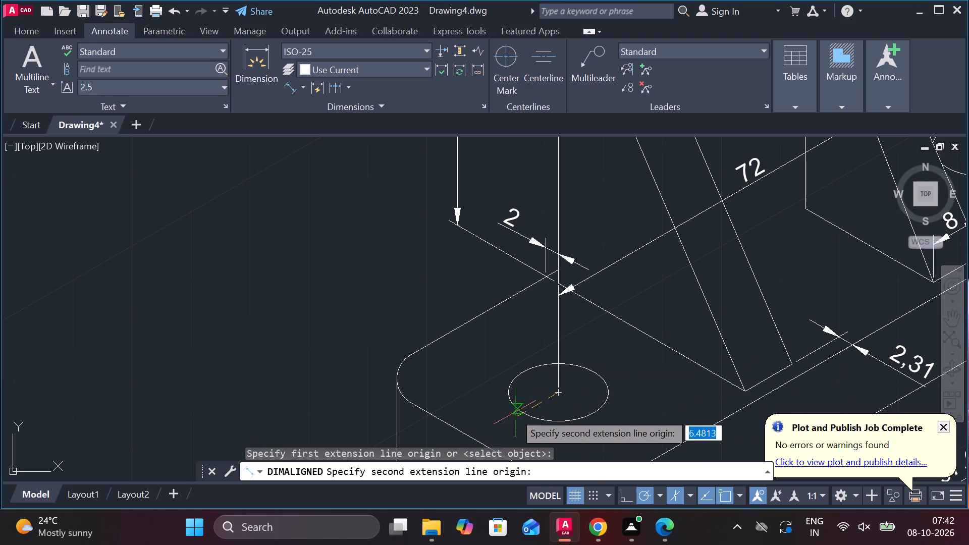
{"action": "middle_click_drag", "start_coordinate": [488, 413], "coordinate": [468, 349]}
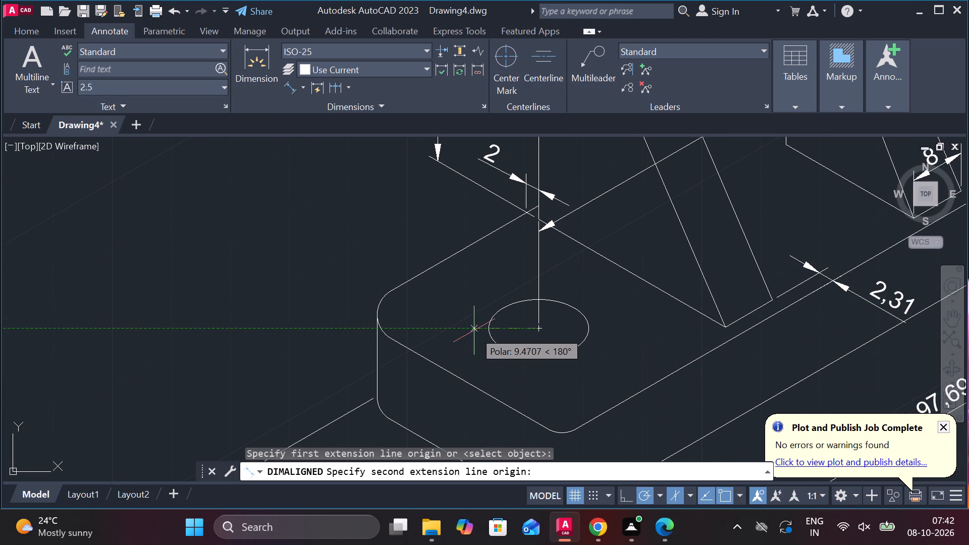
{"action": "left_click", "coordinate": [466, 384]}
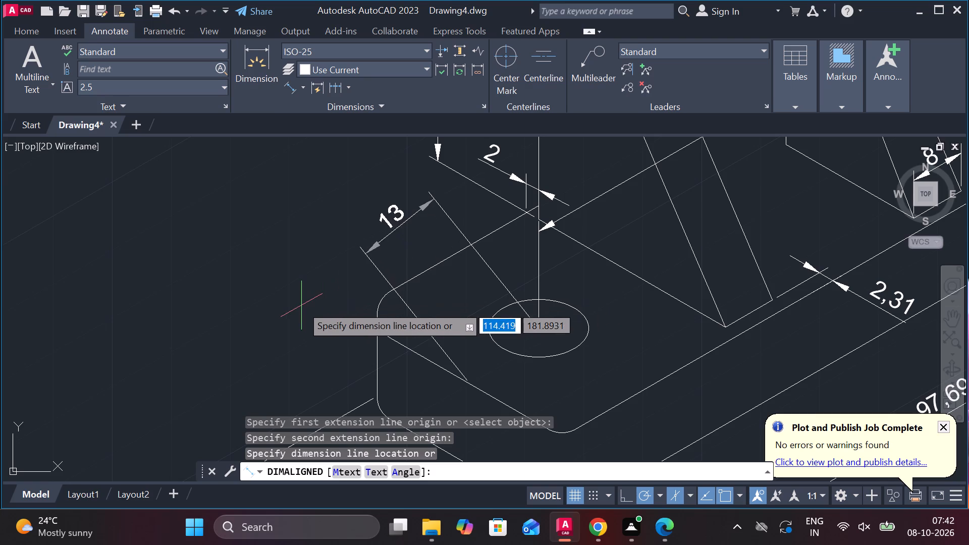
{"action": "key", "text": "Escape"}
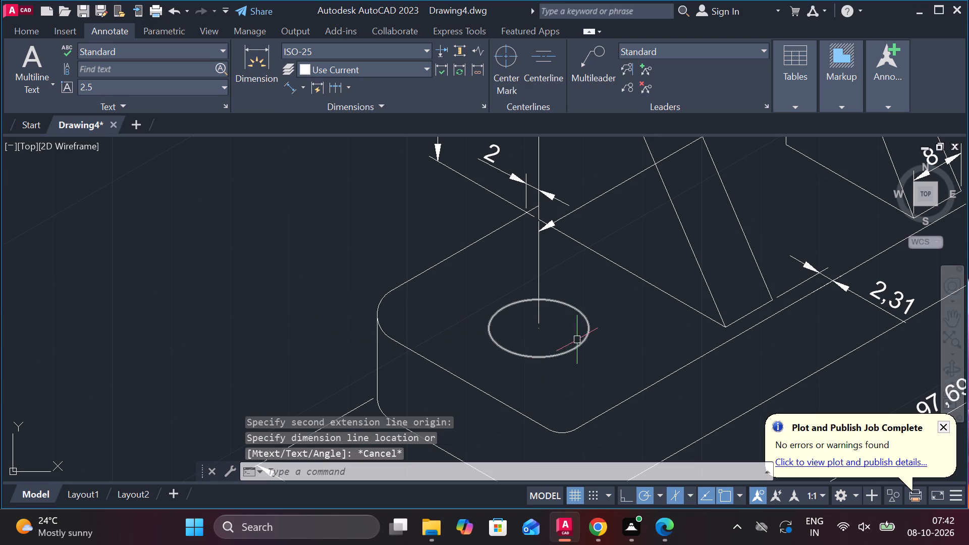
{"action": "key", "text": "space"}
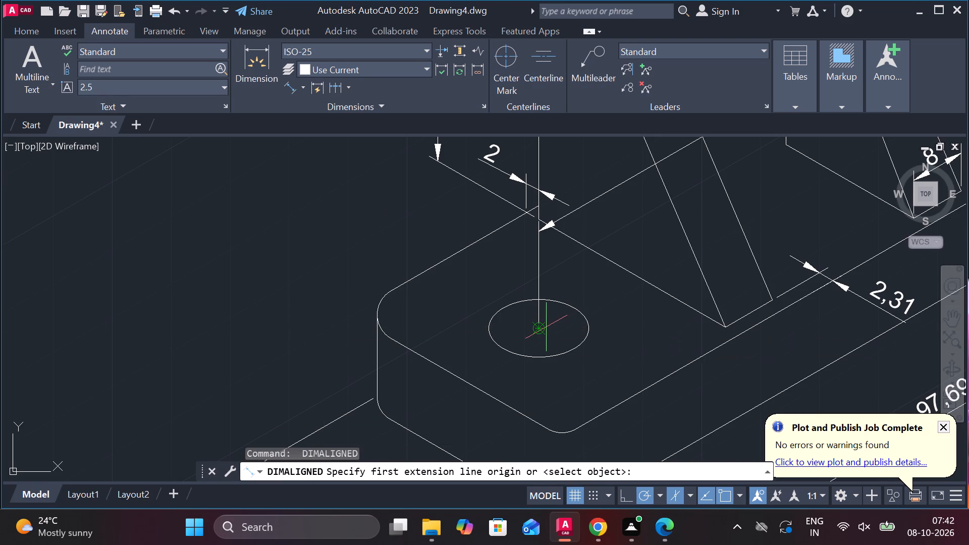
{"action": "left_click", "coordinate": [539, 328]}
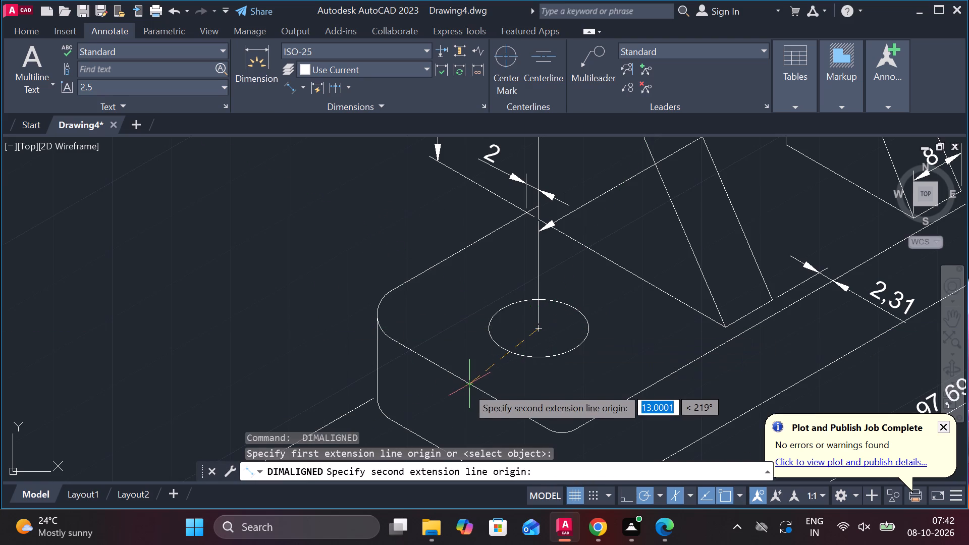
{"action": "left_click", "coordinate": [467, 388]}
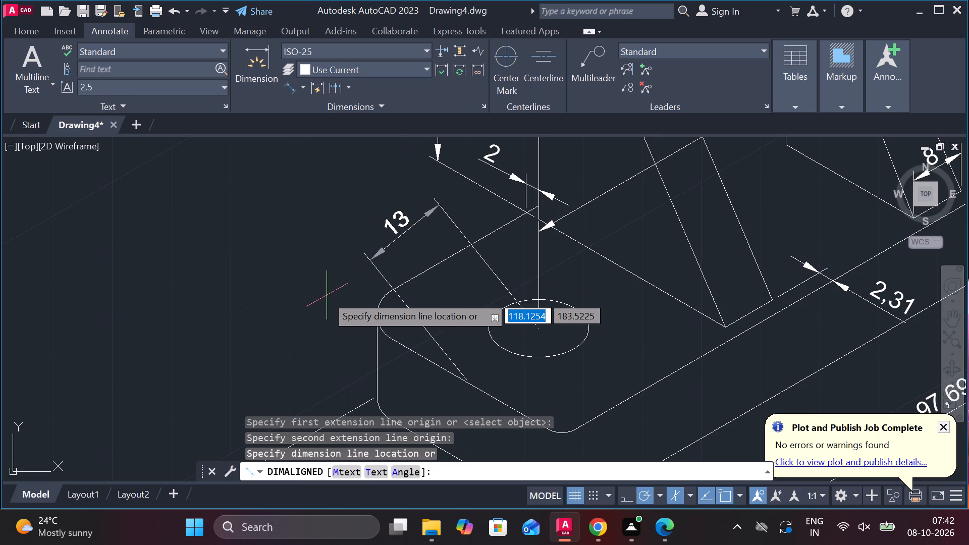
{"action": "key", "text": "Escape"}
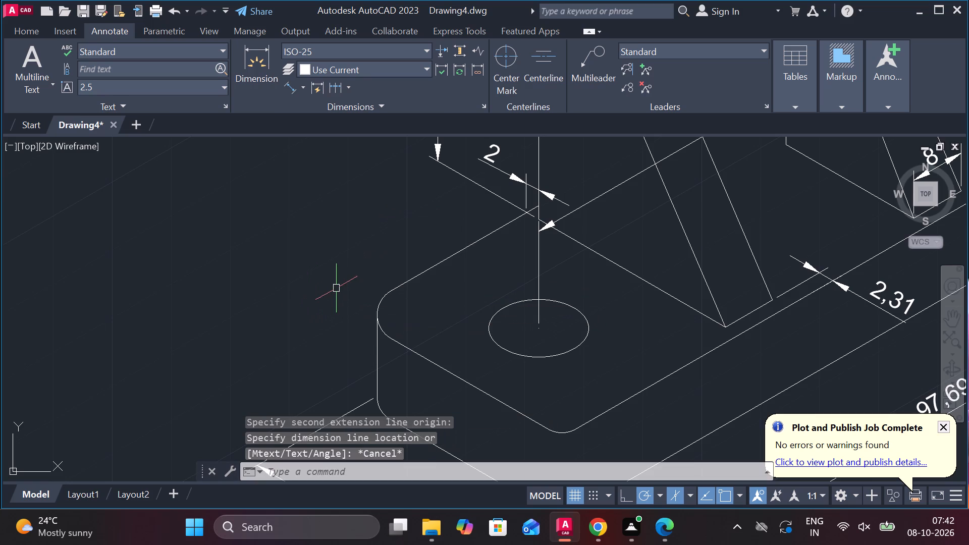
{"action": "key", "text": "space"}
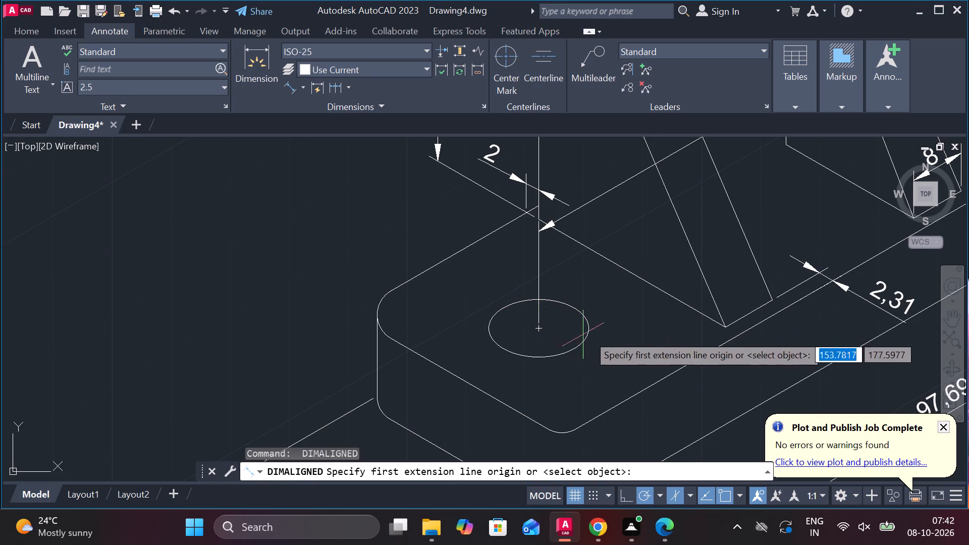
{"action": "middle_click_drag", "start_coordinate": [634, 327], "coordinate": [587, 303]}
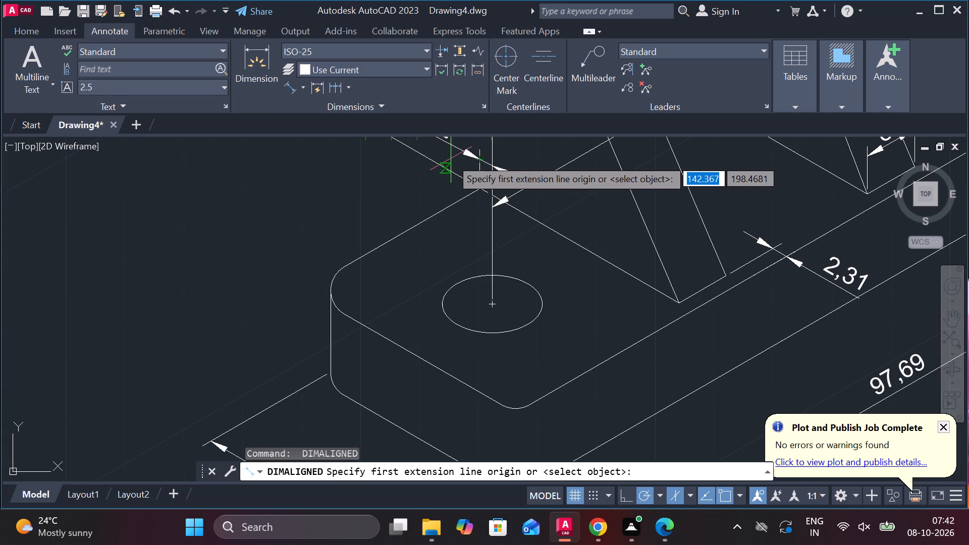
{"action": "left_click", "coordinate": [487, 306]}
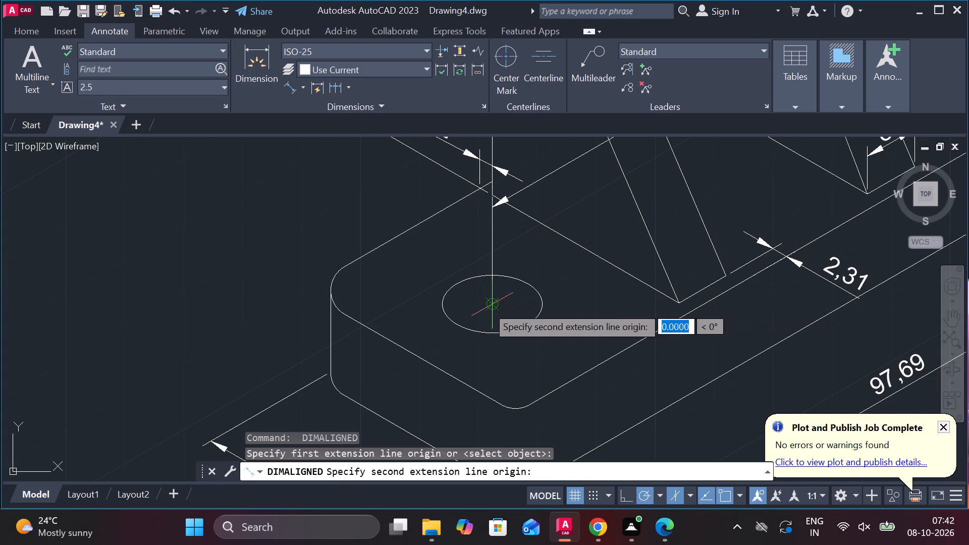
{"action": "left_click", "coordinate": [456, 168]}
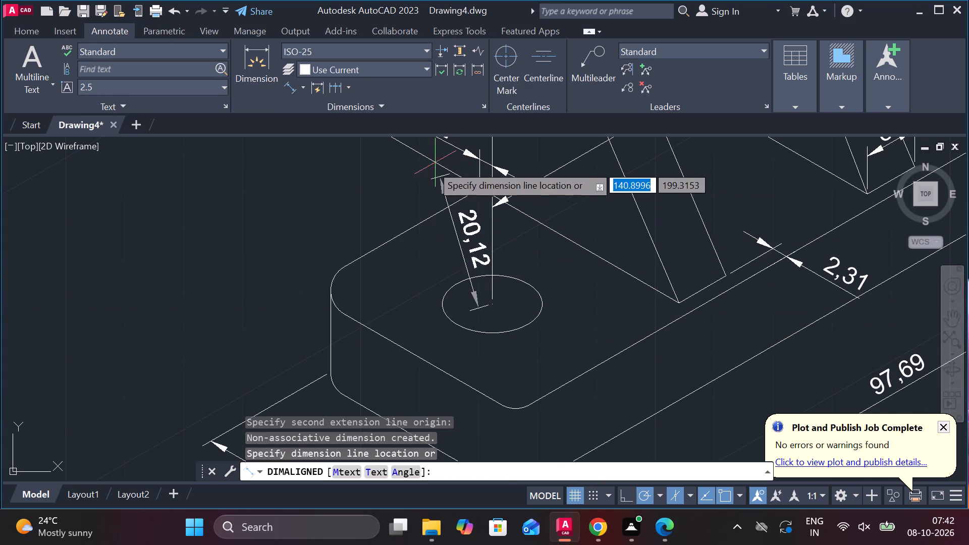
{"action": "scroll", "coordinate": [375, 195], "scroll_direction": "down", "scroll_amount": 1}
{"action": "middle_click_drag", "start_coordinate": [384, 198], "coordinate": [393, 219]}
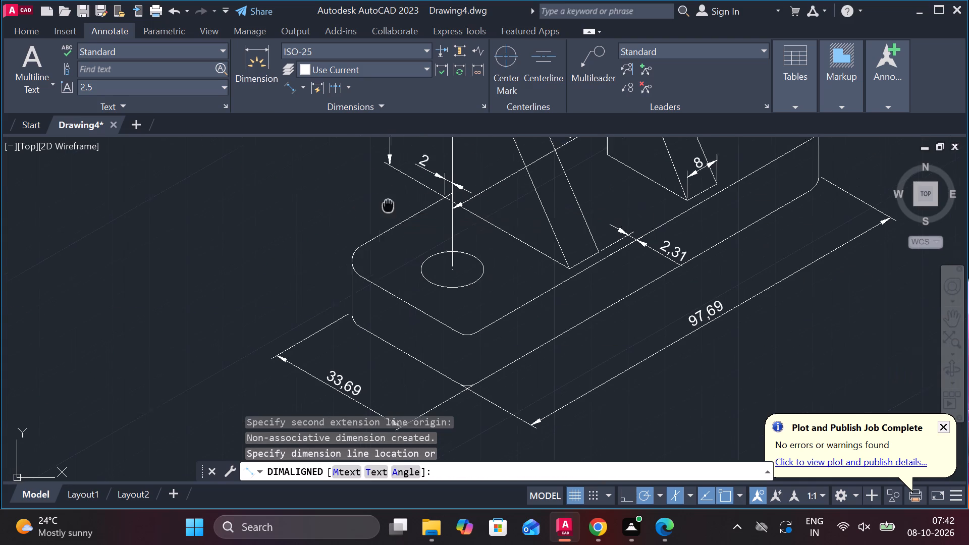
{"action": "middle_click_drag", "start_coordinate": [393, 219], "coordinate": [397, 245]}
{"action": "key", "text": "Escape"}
Add an aligned dimension from the front hole's centre to the midpoint of the adjacent rib's base edge, placed beyond the plate's front edge.
{"action": "left_click", "coordinate": [289, 85]}
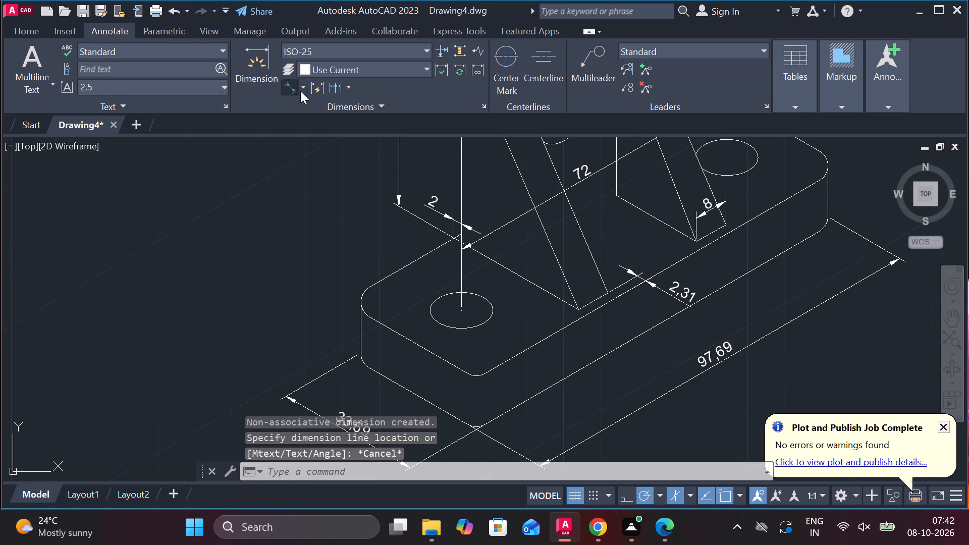
{"action": "left_click", "coordinate": [464, 304]}
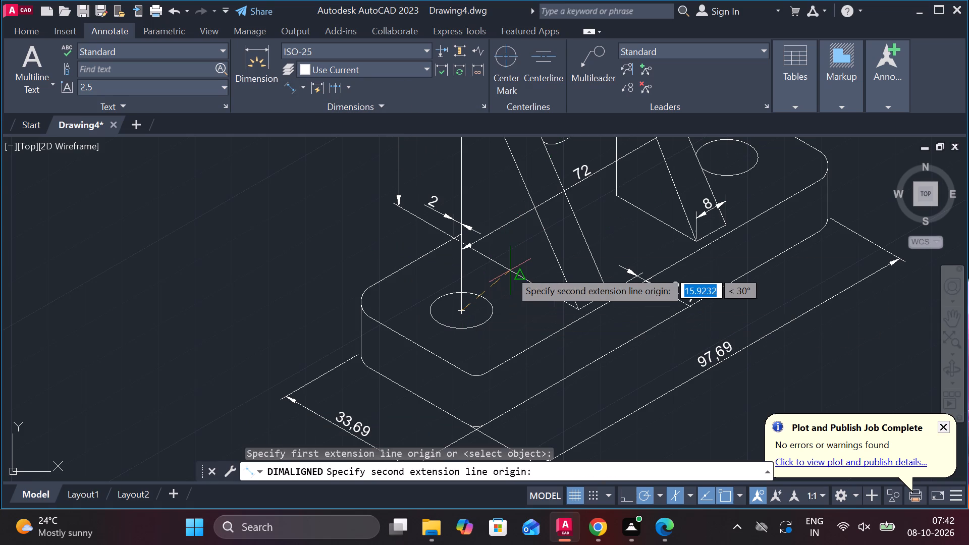
{"action": "left_click", "coordinate": [520, 274]}
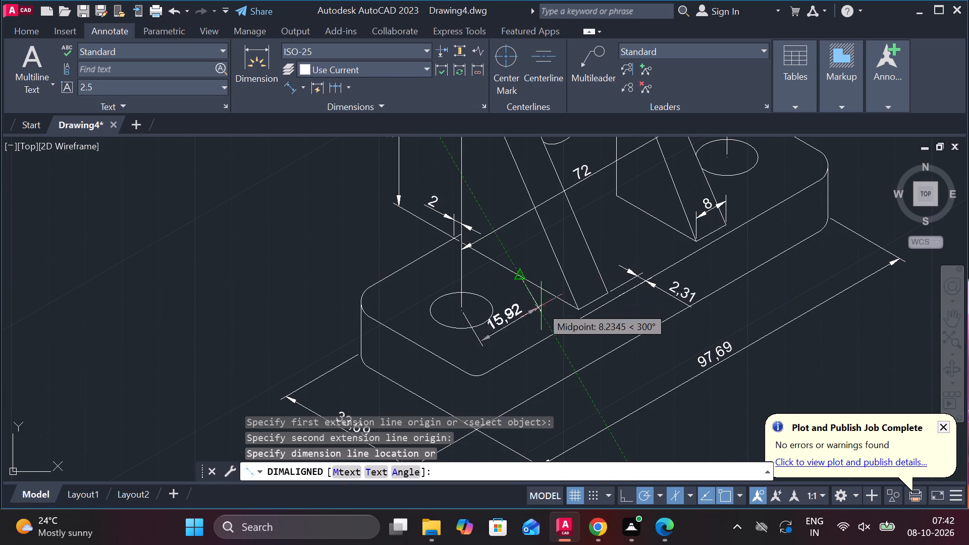
{"action": "left_click", "coordinate": [564, 354]}
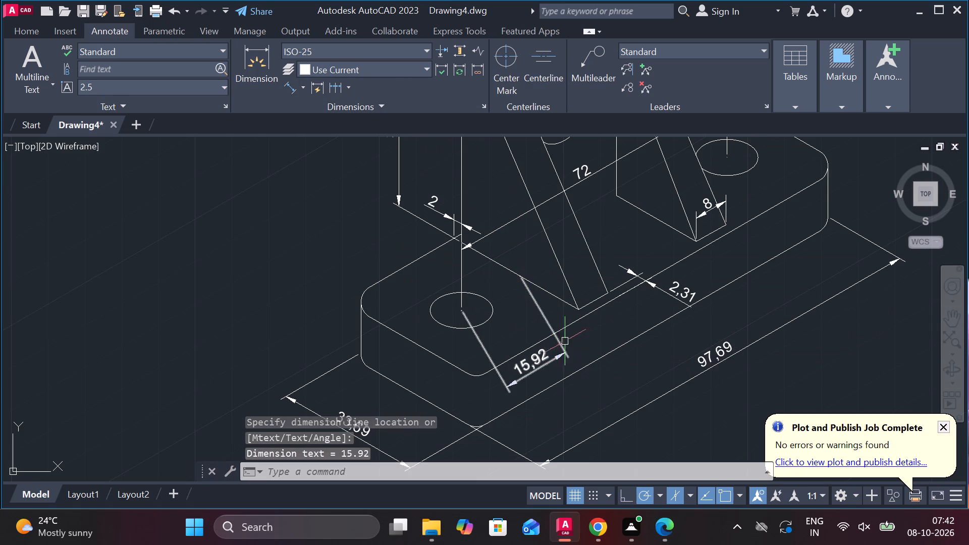
Add an aligned dimension from the front hole's centre to the midpoint of the plate's near end edge, placed outside the rear corner.
{"action": "key", "text": "space"}
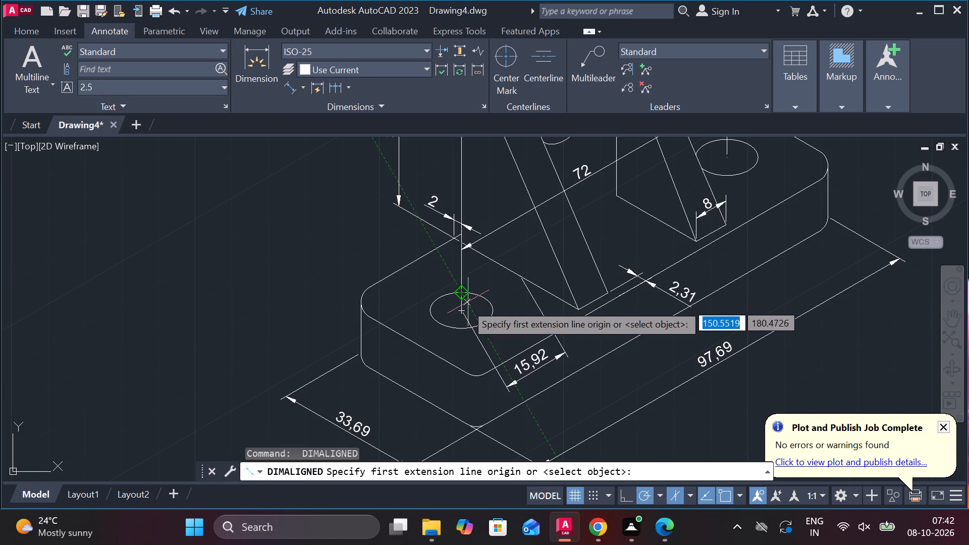
{"action": "left_click", "coordinate": [463, 307]}
{"action": "left_click", "coordinate": [418, 346]}
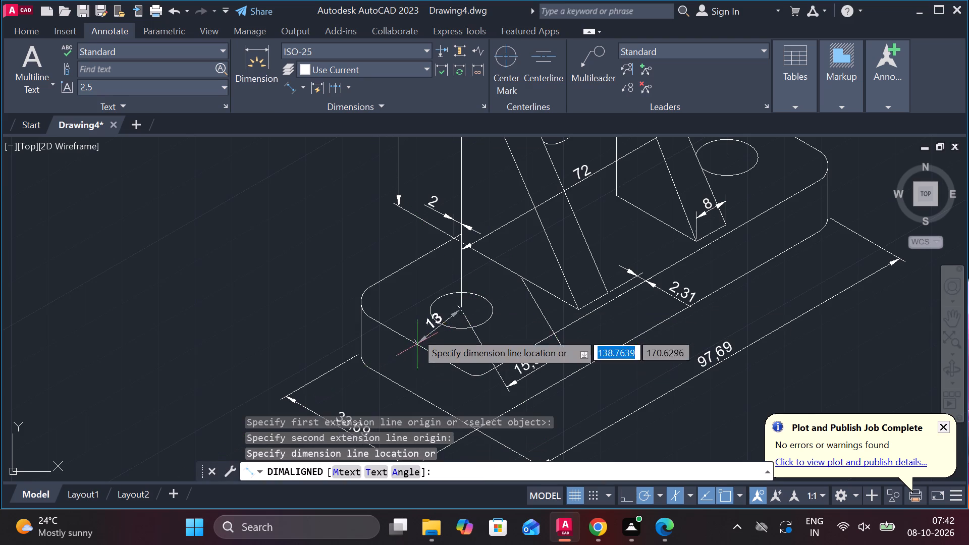
{"action": "left_click", "coordinate": [366, 247]}
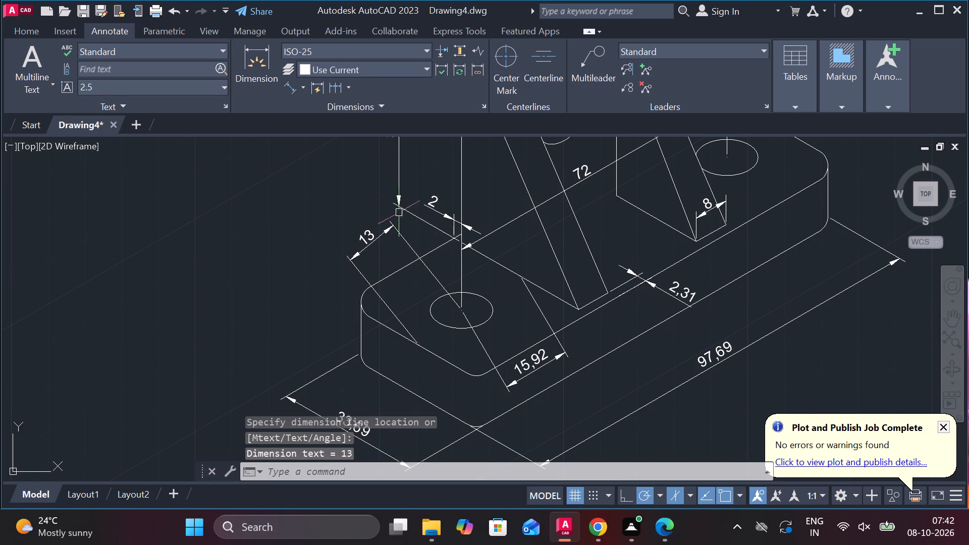
{"action": "key", "text": "Escape"}
Oblique the dimension between the front hole's centre and the plate's end edge with an angle of 150 degrees.
{"action": "left_click", "coordinate": [371, 102]}
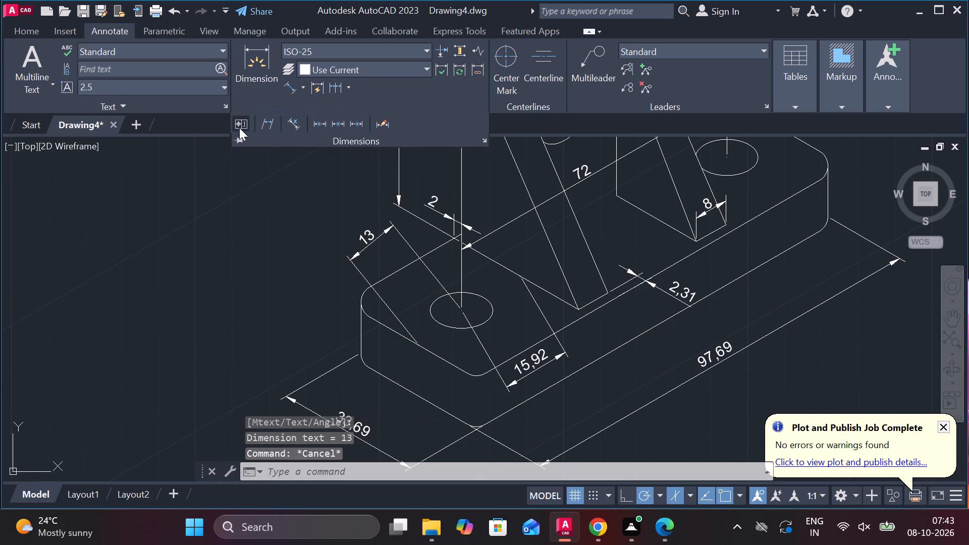
{"action": "left_click", "coordinate": [264, 121]}
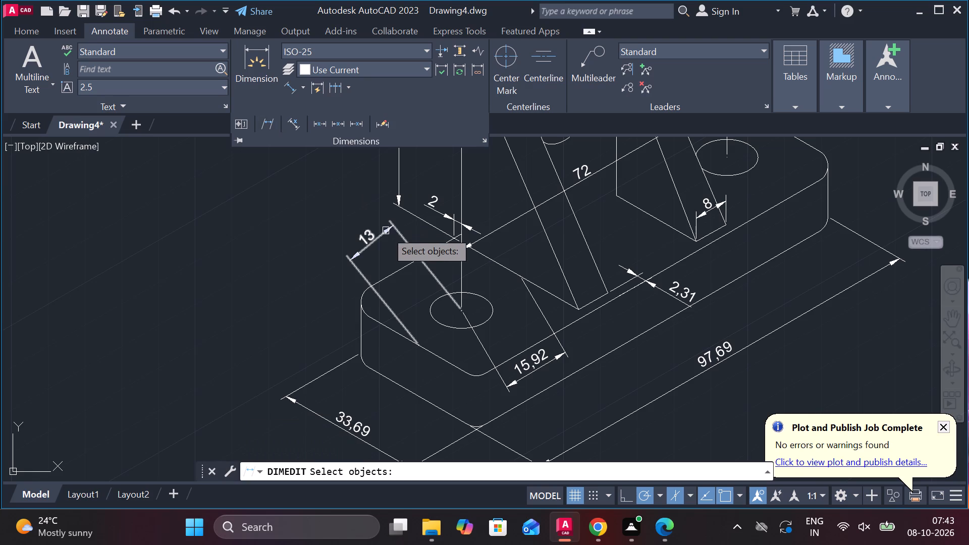
{"action": "left_click", "coordinate": [383, 237]}
{"action": "key", "text": "space"}
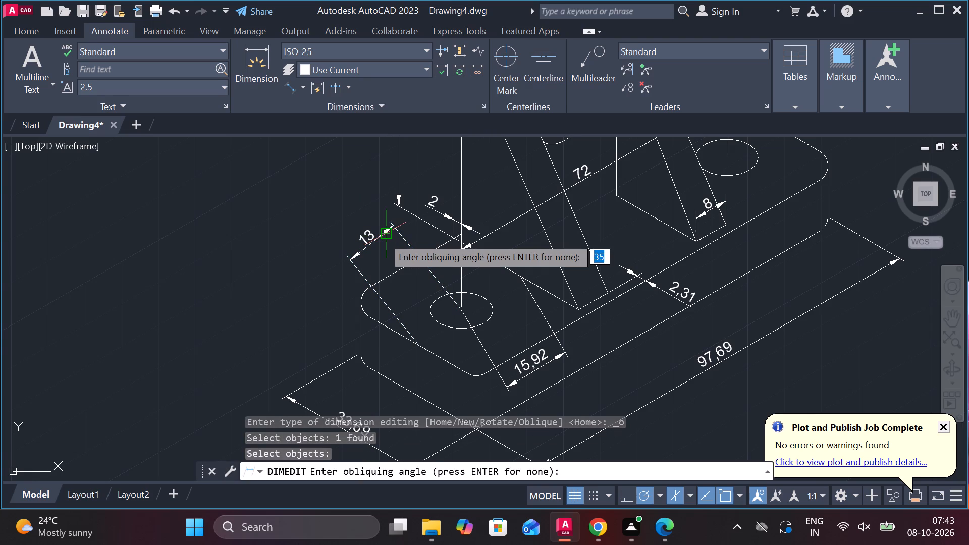
{"action": "type", "text": "150"}
{"action": "key", "text": "Return"}
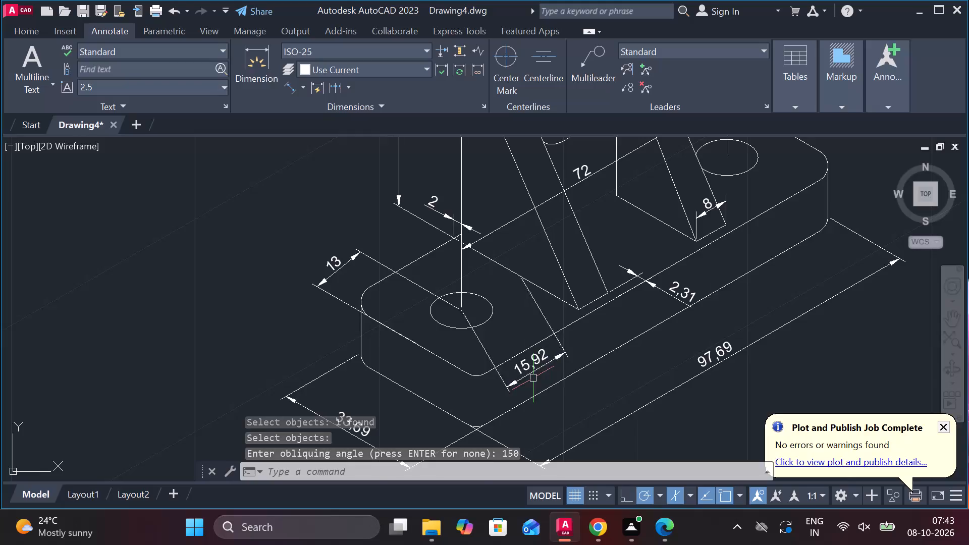
Oblique the dimension between the front hole's centre and the rib's base edge with an angle of 150 degrees.
{"action": "scroll", "coordinate": [389, 266], "scroll_direction": "up", "scroll_amount": 2}
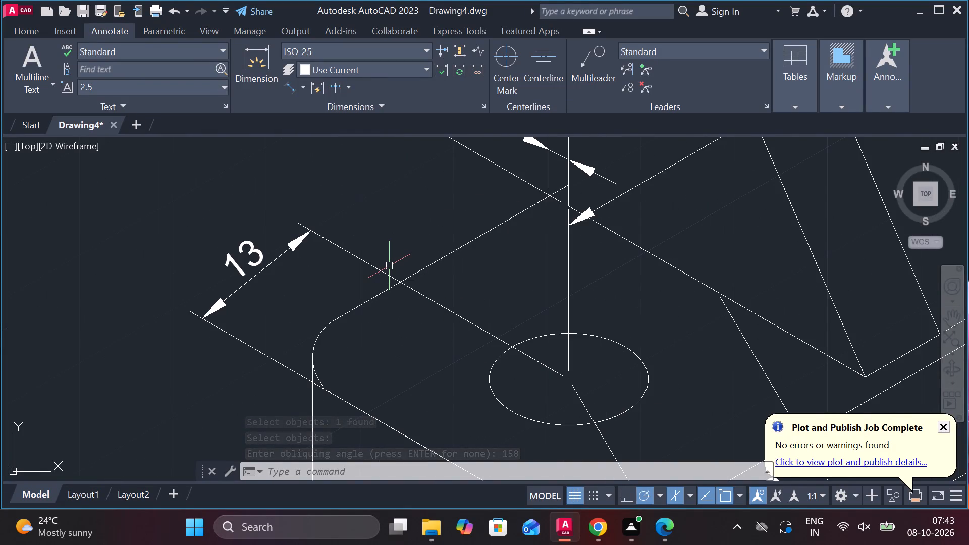
{"action": "scroll", "coordinate": [389, 266], "scroll_direction": "down", "scroll_amount": 3}
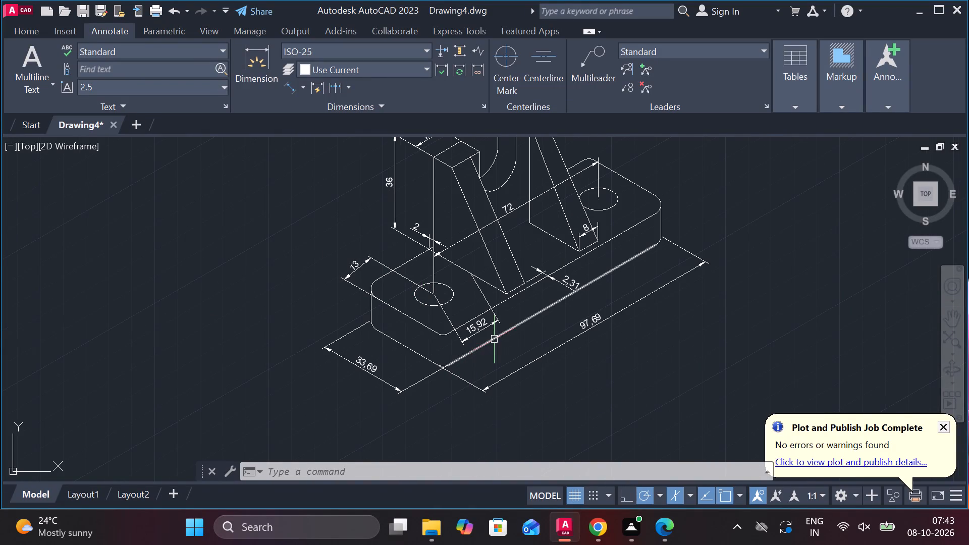
{"action": "left_click", "coordinate": [477, 329]}
{"action": "key", "text": "space"}
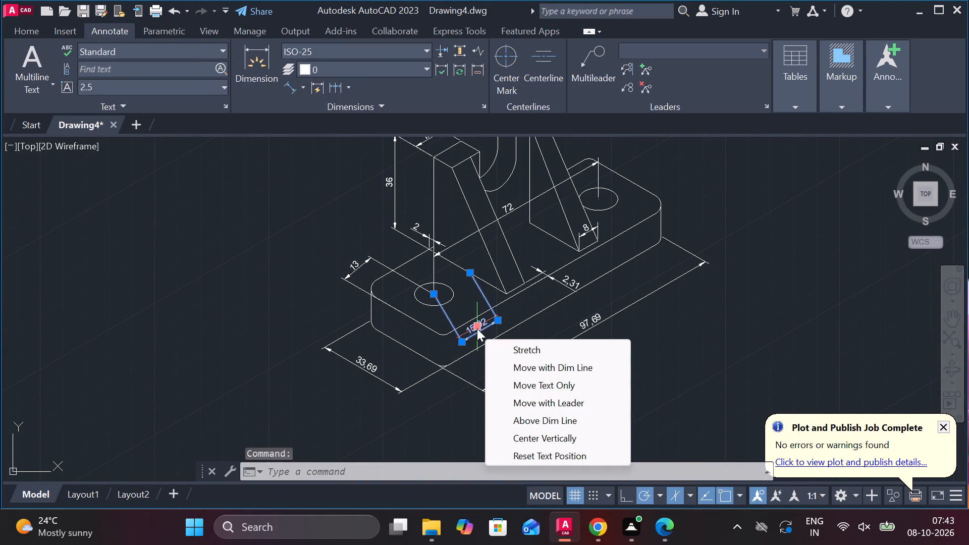
{"action": "key", "text": "space"}
{"action": "left_click_drag", "start_coordinate": [600, 408], "coordinate": [561, 323]}
{"action": "type", "text": "150"}
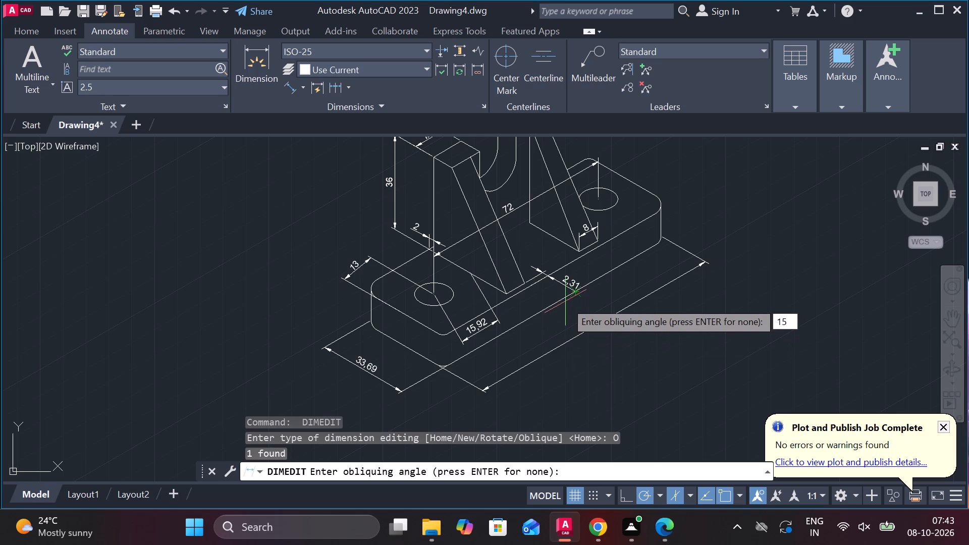
{"action": "key", "text": "Return"}
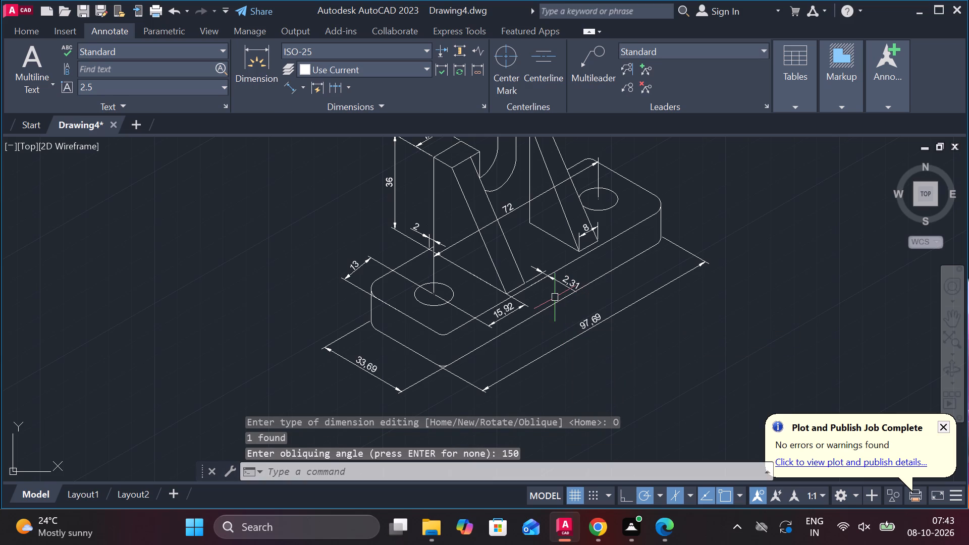
Erase the aligned dimension between the front hole's centre and the plate's near end edge.
{"action": "scroll", "coordinate": [488, 303], "scroll_direction": "up", "scroll_amount": 2}
{"action": "scroll", "coordinate": [413, 295], "scroll_direction": "down", "scroll_amount": 2}
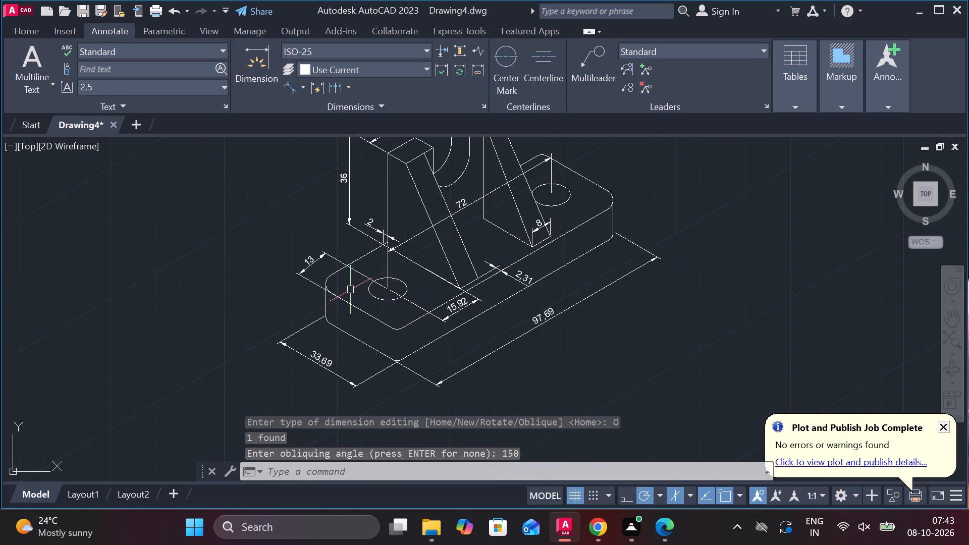
{"action": "left_click", "coordinate": [322, 257]}
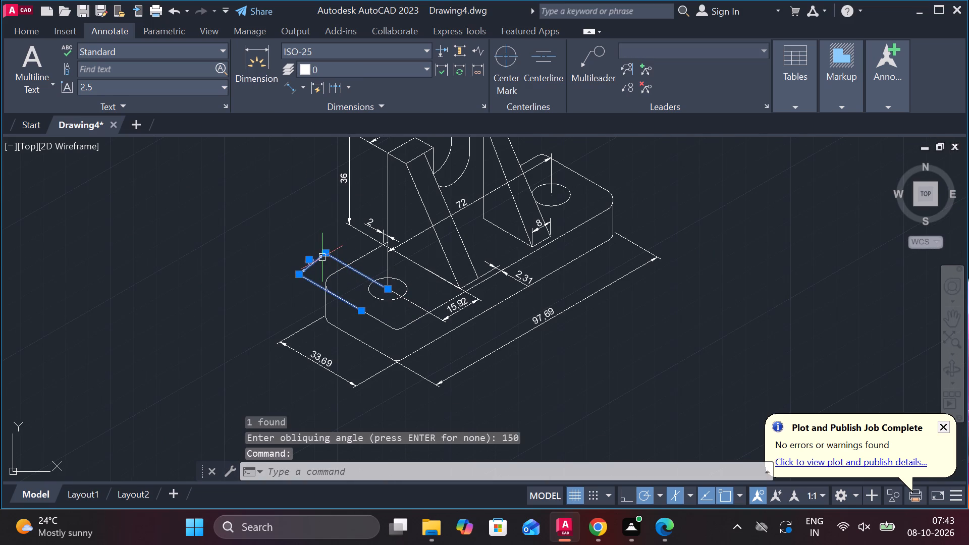
{"action": "type", "text": "E"}
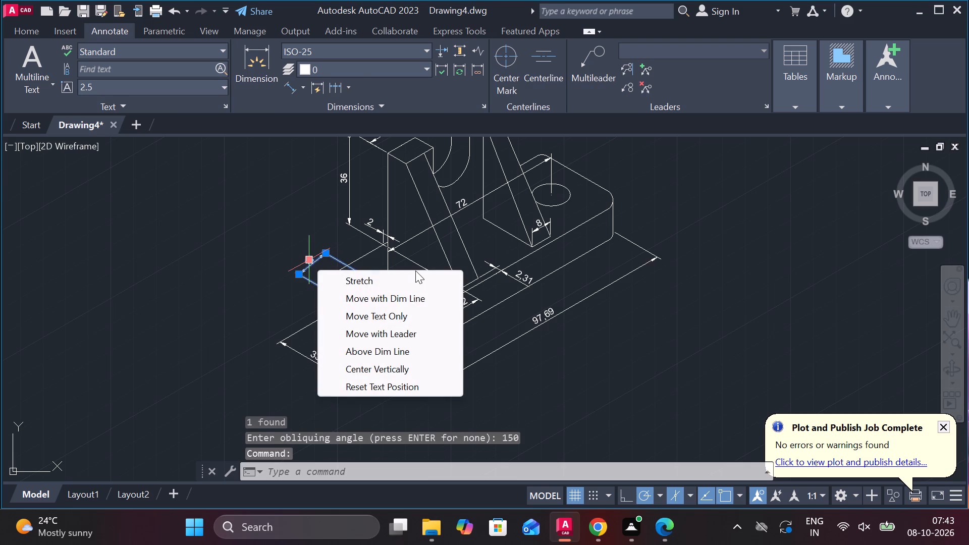
{"action": "key", "text": "space"}
{"action": "type", "text": "E"}
{"action": "key", "text": "space"}
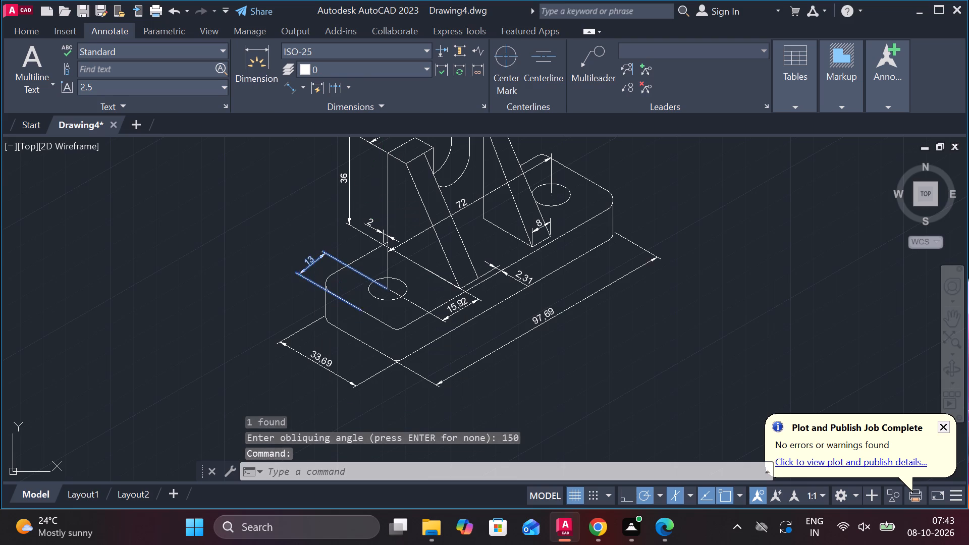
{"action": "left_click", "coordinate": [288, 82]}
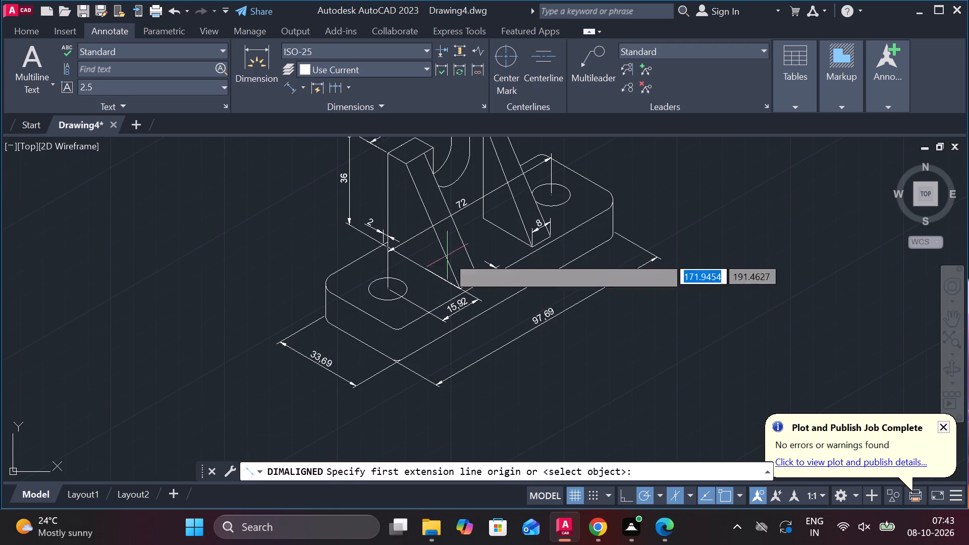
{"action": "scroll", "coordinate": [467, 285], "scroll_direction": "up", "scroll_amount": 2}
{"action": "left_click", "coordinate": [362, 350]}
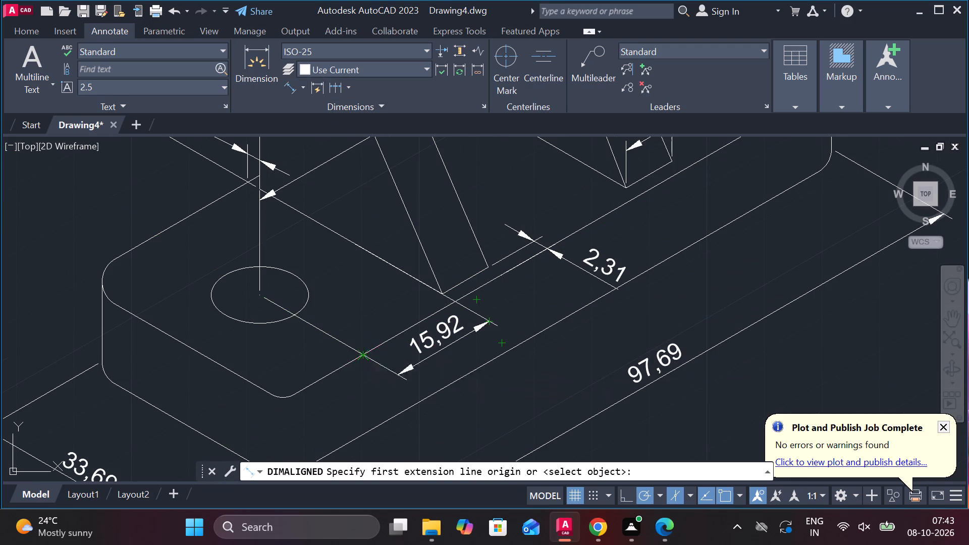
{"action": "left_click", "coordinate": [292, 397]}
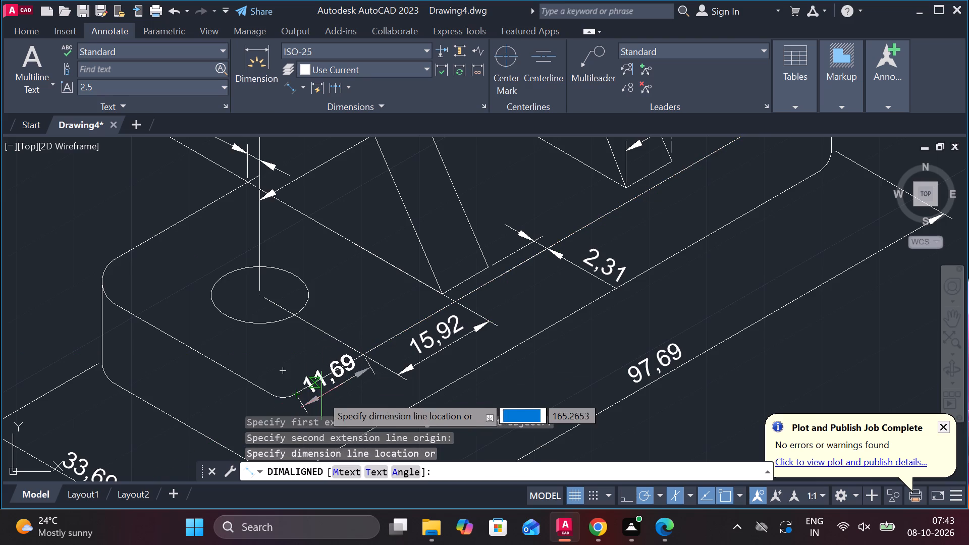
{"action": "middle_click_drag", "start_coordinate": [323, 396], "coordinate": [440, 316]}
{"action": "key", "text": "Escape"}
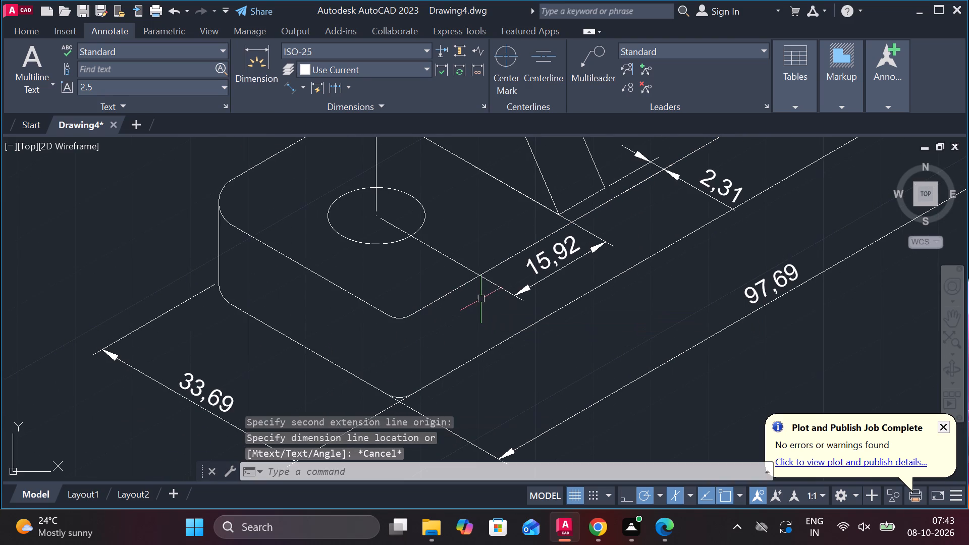
Add an aligned dimension from the plate's near end edge to the front hole's centre extension line, placed beside the hole-to-rib dimension.
{"action": "key", "text": "space"}
{"action": "left_click", "coordinate": [373, 303]}
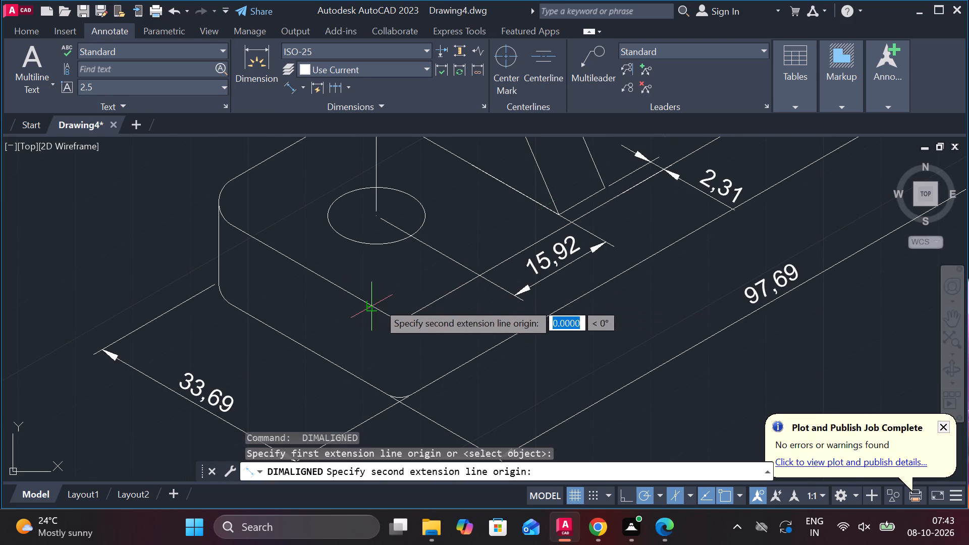
{"action": "left_click", "coordinate": [456, 255]}
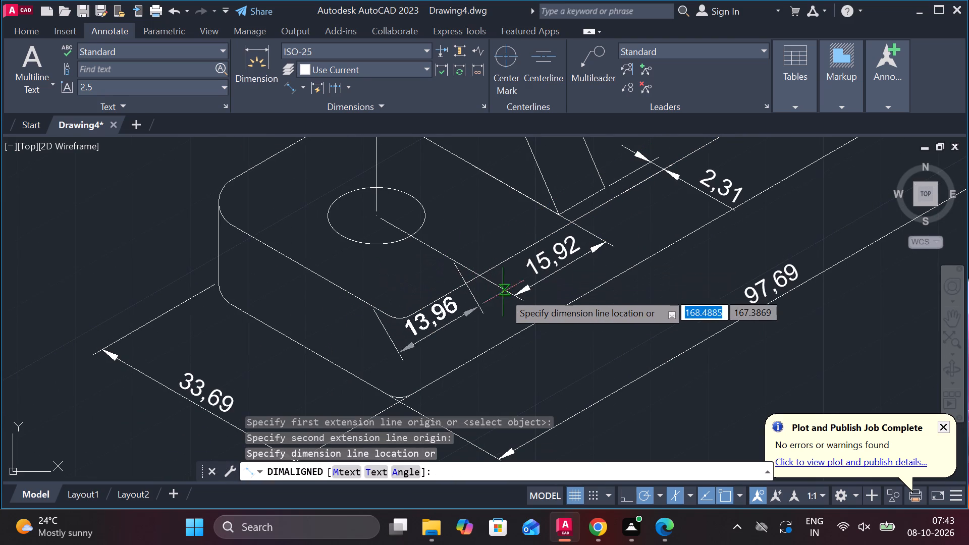
{"action": "left_click", "coordinate": [497, 288]}
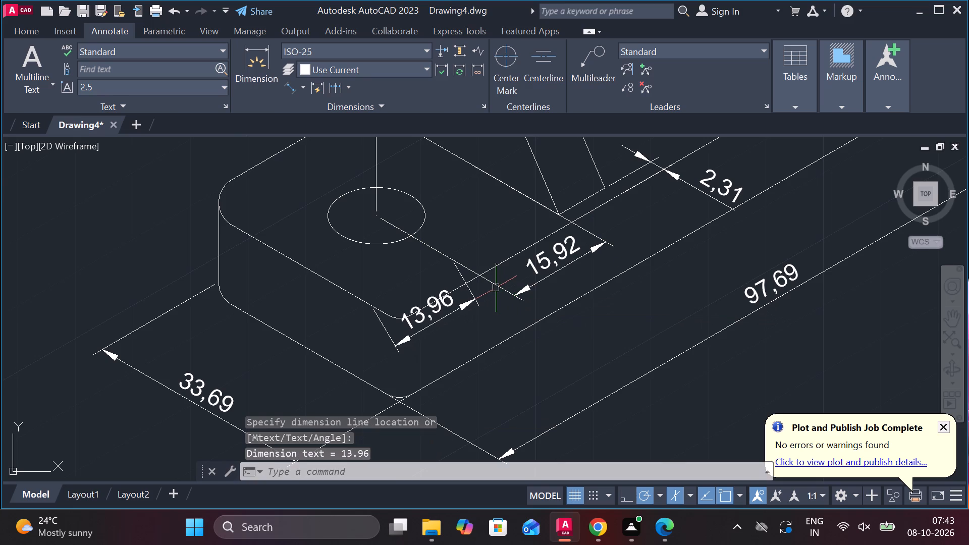
Oblique the new dimension between the plate's end edge and the front hole with an angle of 150 degrees.
{"action": "left_click", "coordinate": [375, 113]}
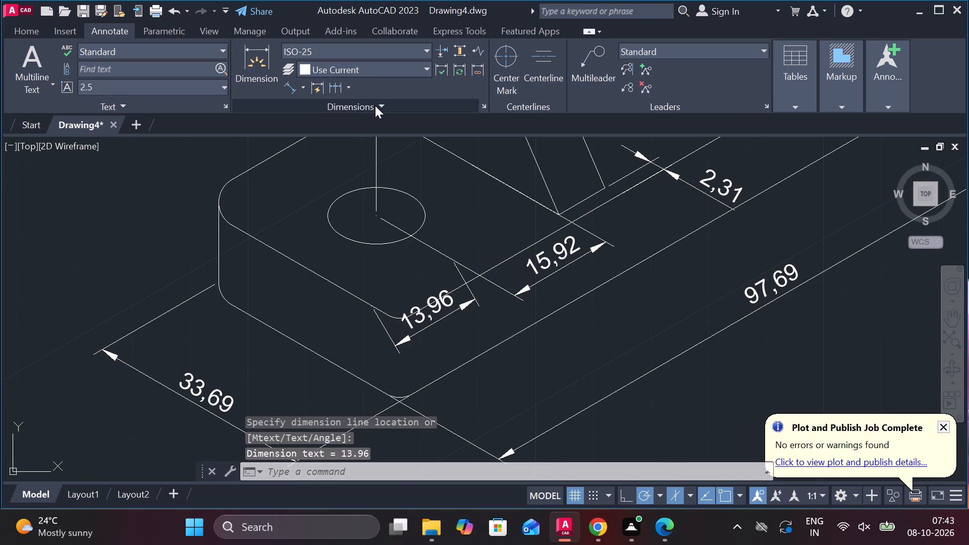
{"action": "left_click", "coordinate": [375, 105]}
{"action": "left_click", "coordinate": [272, 129]}
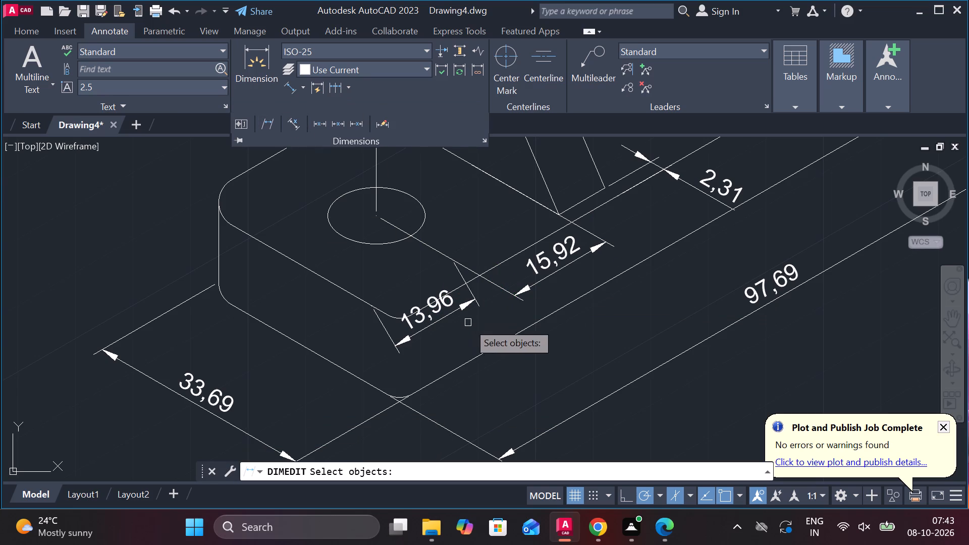
{"action": "left_click", "coordinate": [439, 317]}
{"action": "key", "text": "space"}
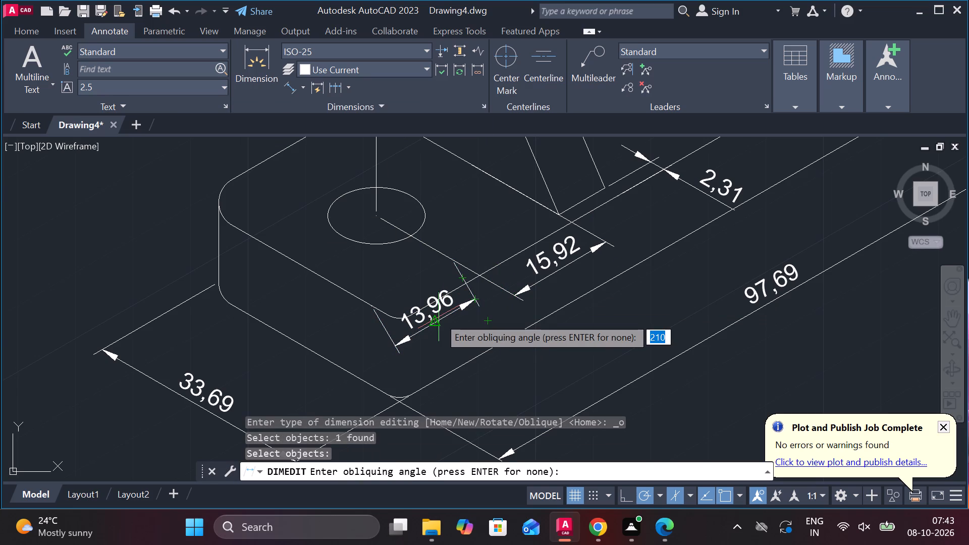
{"action": "type", "text": "150"}
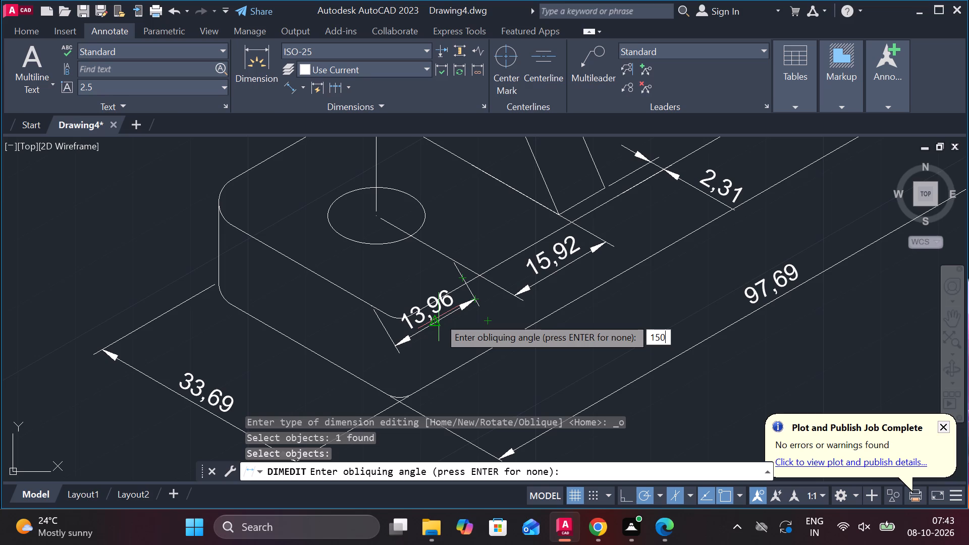
{"action": "key", "text": "Return"}
{"action": "scroll", "coordinate": [439, 317], "scroll_direction": "up", "scroll_amount": 1}
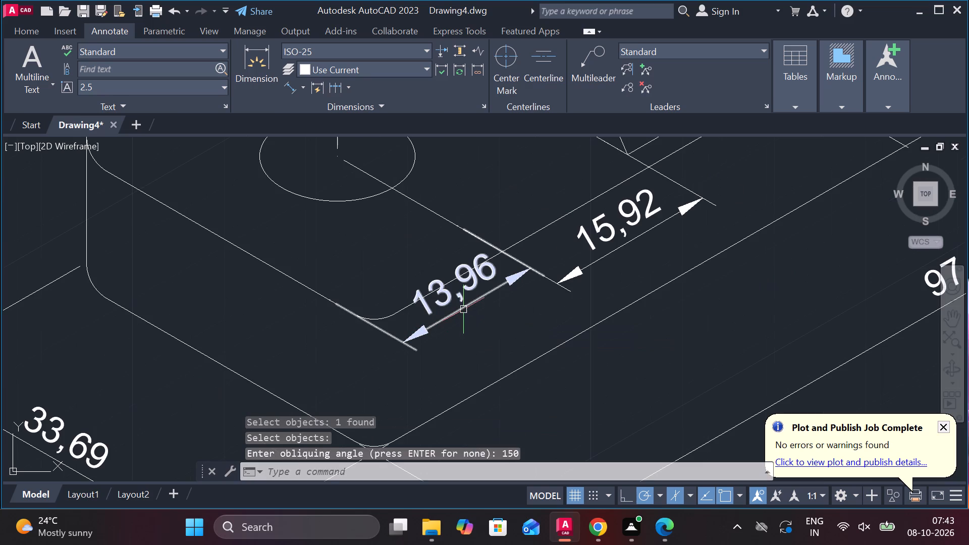
{"action": "key", "text": "Escape"}
Move the end-edge-to-hole dimension outward so its dimension line lines up with the adjacent hole-to-rib dimension.
{"action": "left_click", "coordinate": [462, 288]}
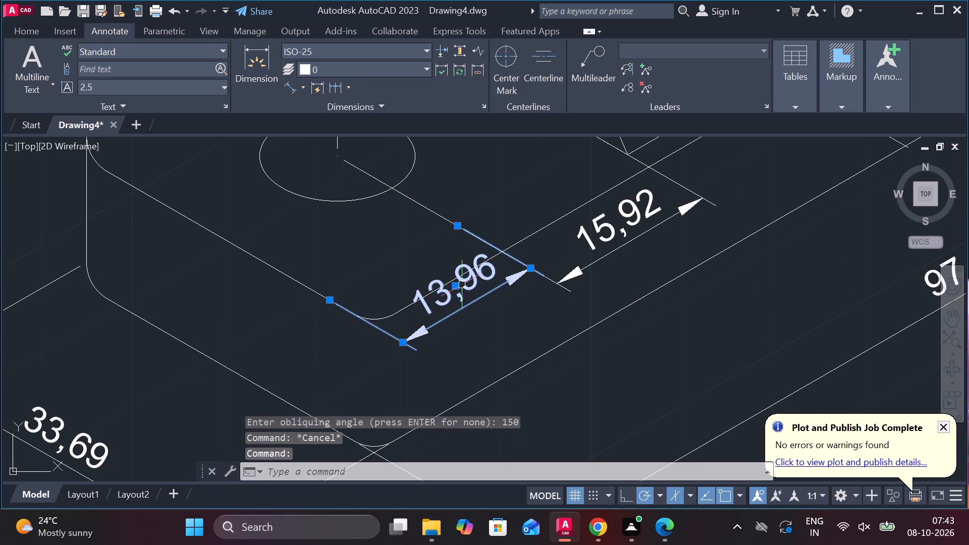
{"action": "scroll", "coordinate": [526, 294], "scroll_direction": "down", "scroll_amount": 2}
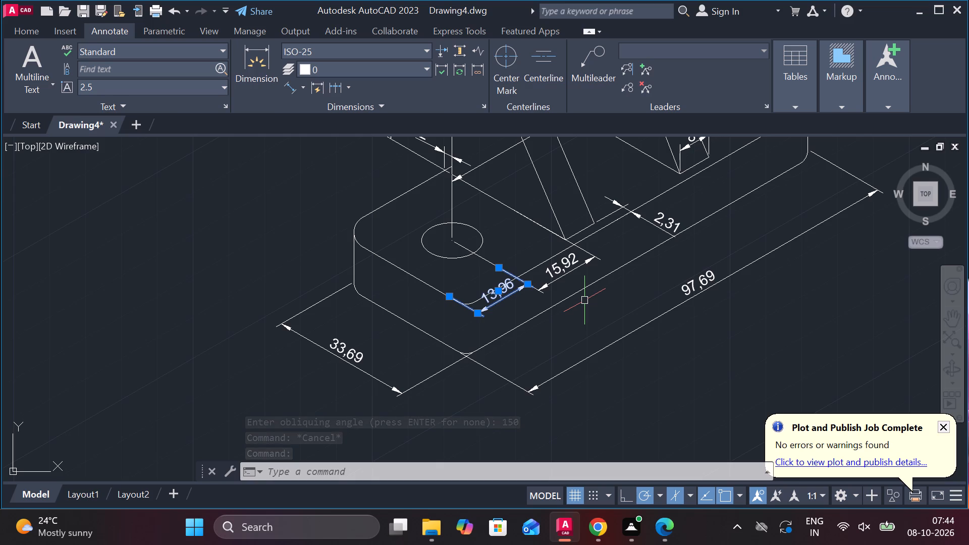
{"action": "scroll", "coordinate": [691, 153], "scroll_direction": "down", "scroll_amount": 1}
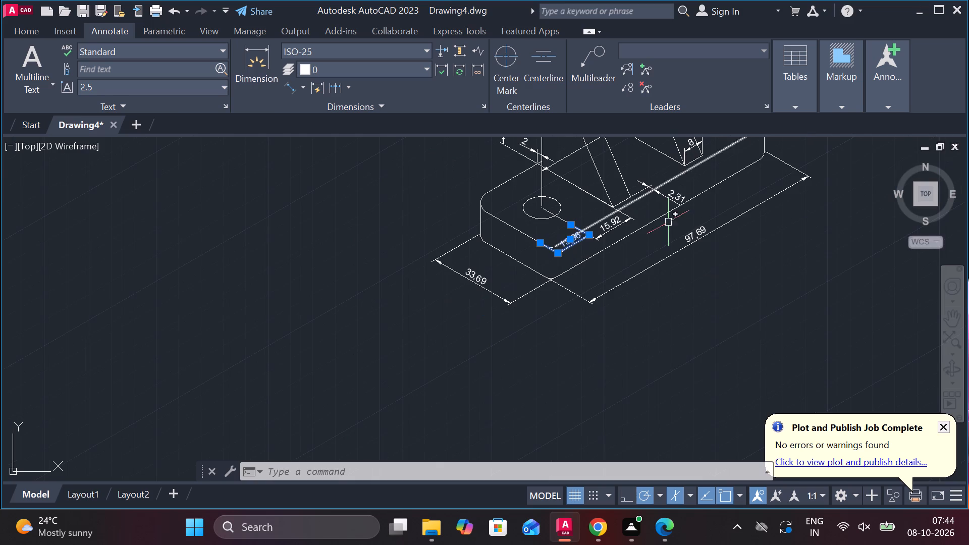
{"action": "key", "text": "Escape"}
{"action": "scroll", "coordinate": [611, 224], "scroll_direction": "up", "scroll_amount": 2}
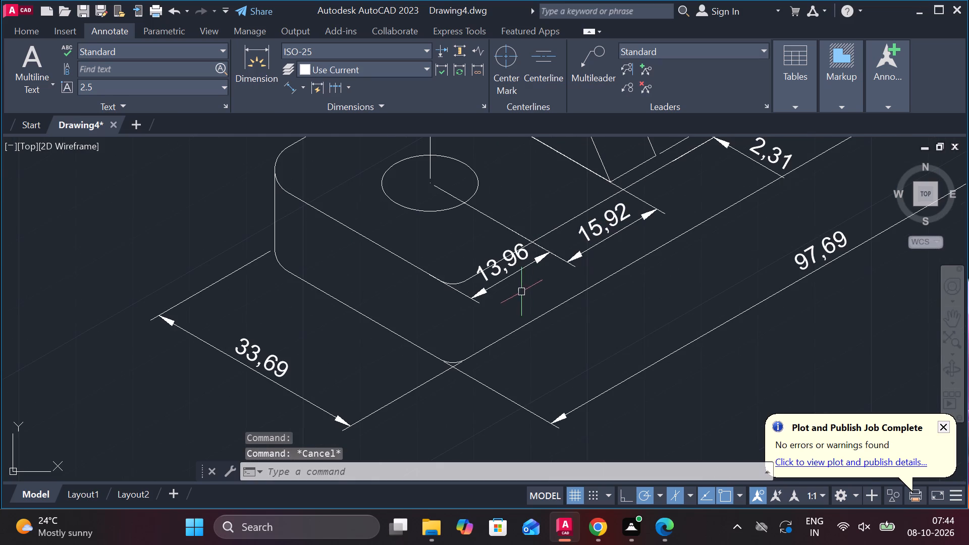
{"action": "left_click", "coordinate": [515, 276]}
{"action": "left_click", "coordinate": [502, 263]}
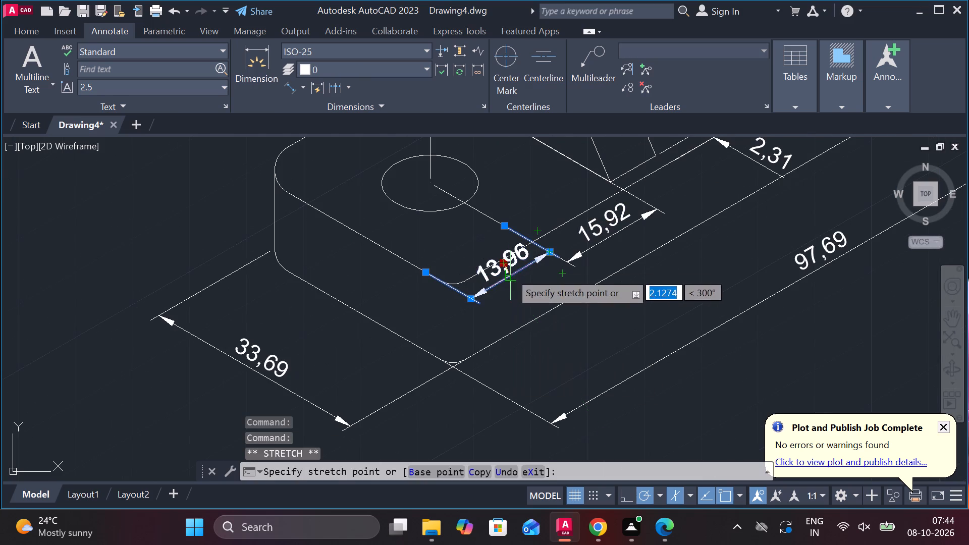
{"action": "scroll", "coordinate": [526, 281], "scroll_direction": "up", "scroll_amount": 2}
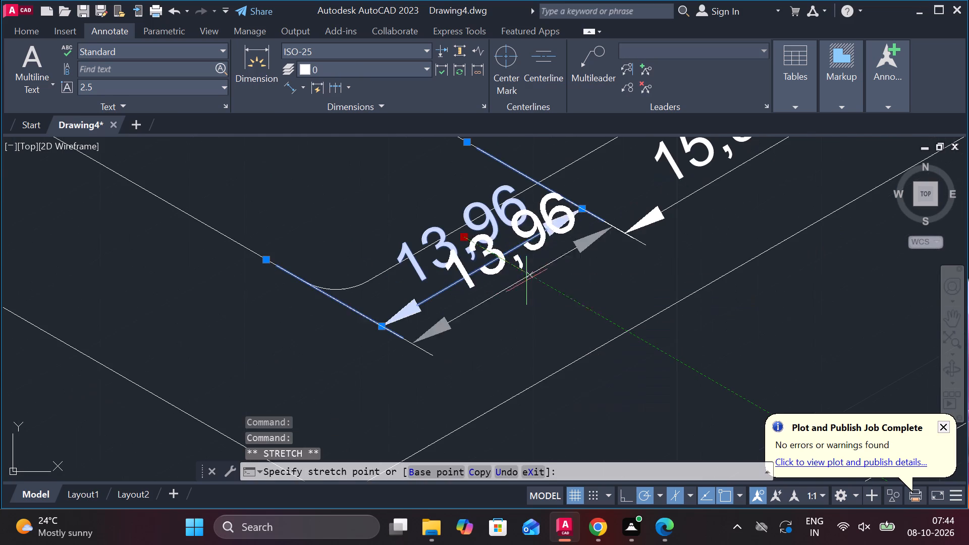
{"action": "left_click", "coordinate": [541, 277]}
{"action": "key", "text": "Escape"}
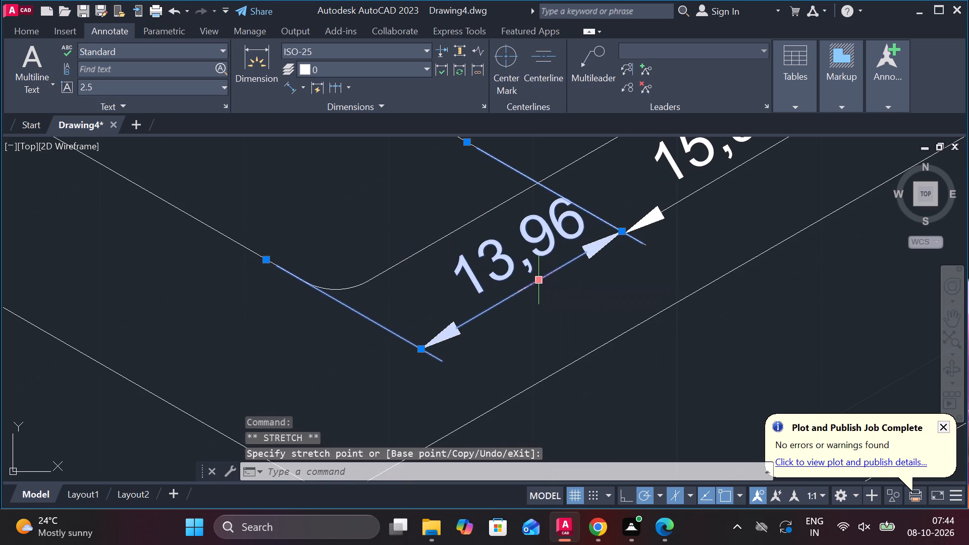
{"action": "scroll", "coordinate": [578, 277], "scroll_direction": "down", "scroll_amount": 2}
{"action": "key", "text": "Escape"}
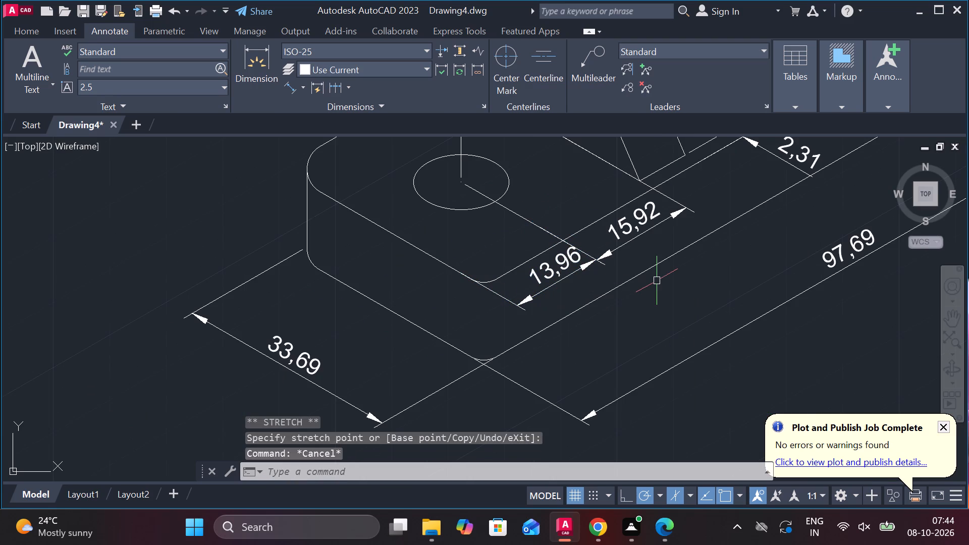
Modify the ISO-25 dimension style to a linear primary unit precision of 0.
{"action": "key", "text": "d"}
{"action": "key", "text": "Return"}
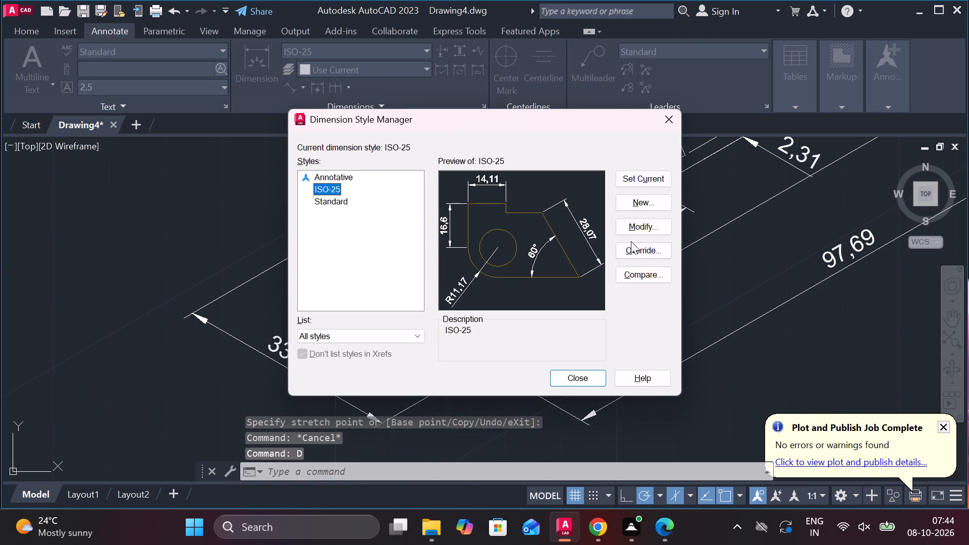
{"action": "left_click", "coordinate": [653, 223]}
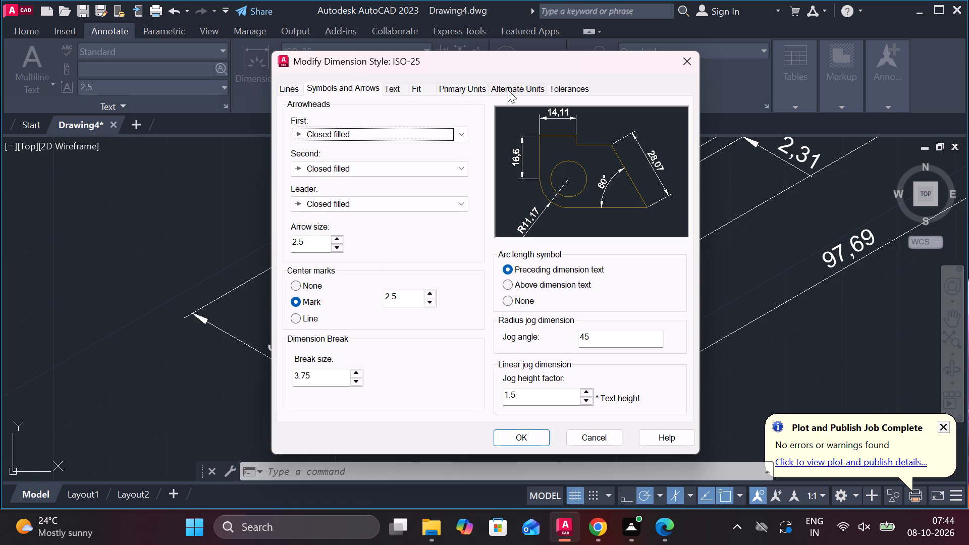
{"action": "left_click", "coordinate": [454, 91]}
{"action": "left_click", "coordinate": [406, 144]}
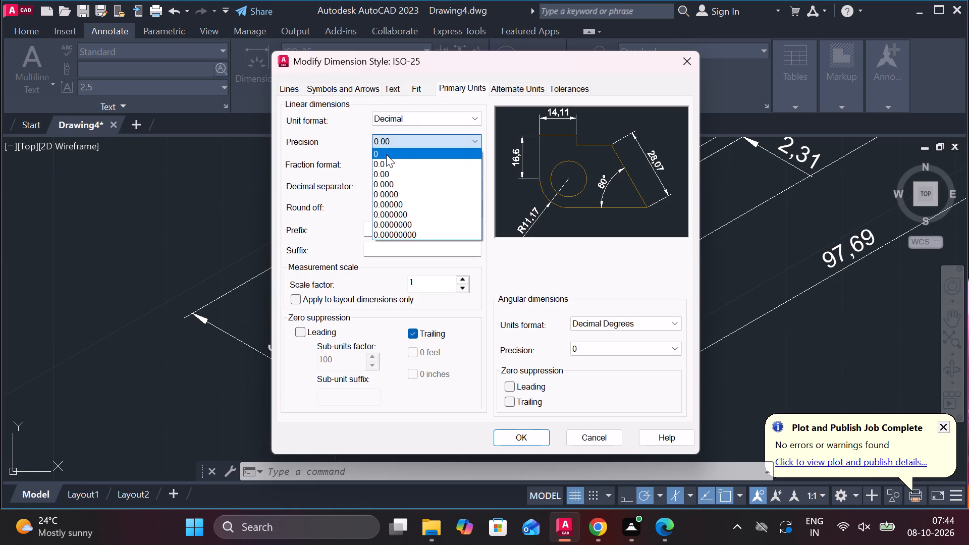
{"action": "left_click", "coordinate": [386, 154]}
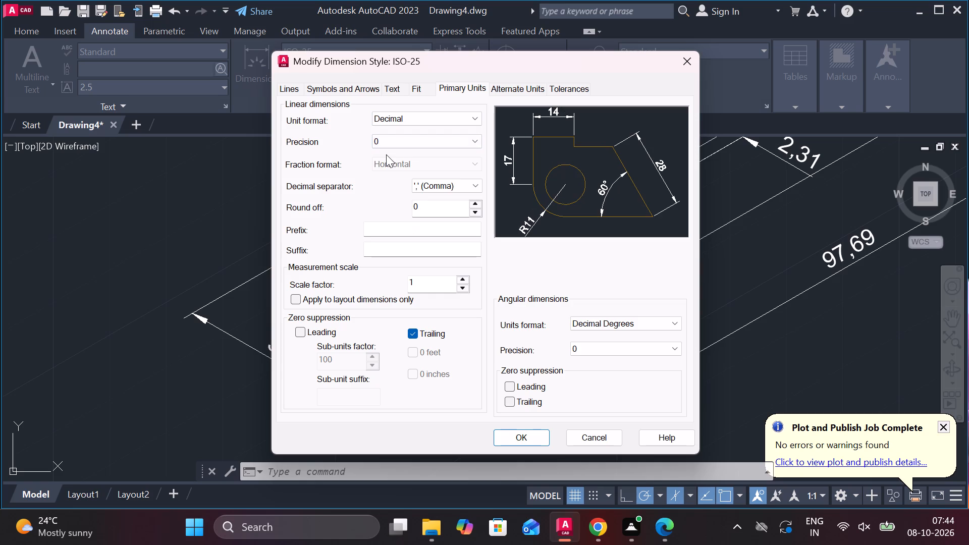
Set the ISO-25 style's text height to 3 with ISO standard text alignment, and apply it as the current style.
{"action": "left_click", "coordinate": [391, 90]}
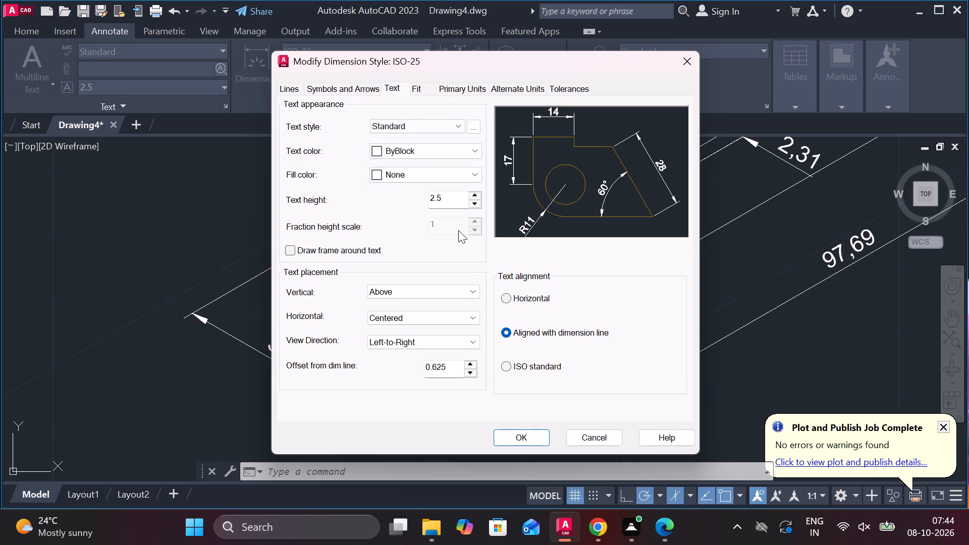
{"action": "left_click_drag", "start_coordinate": [448, 200], "coordinate": [416, 200]}
{"action": "key", "text": "3"}
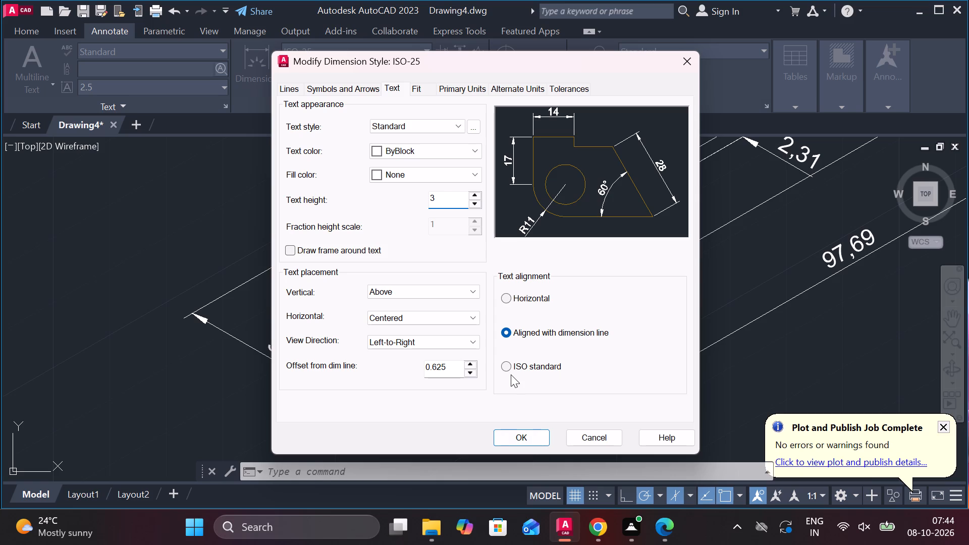
{"action": "left_click", "coordinate": [511, 369]}
{"action": "left_click", "coordinate": [531, 447]}
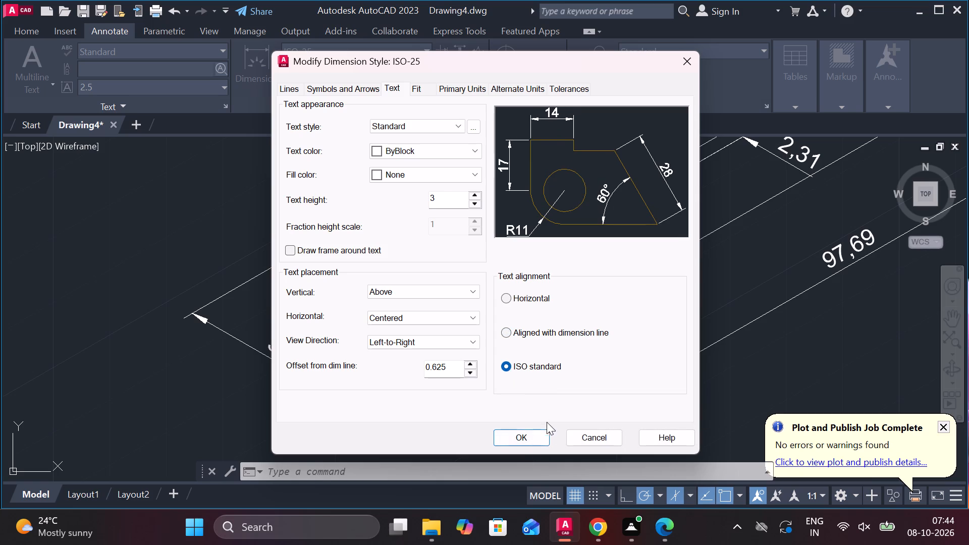
{"action": "left_click", "coordinate": [539, 437]}
{"action": "left_click", "coordinate": [639, 180]}
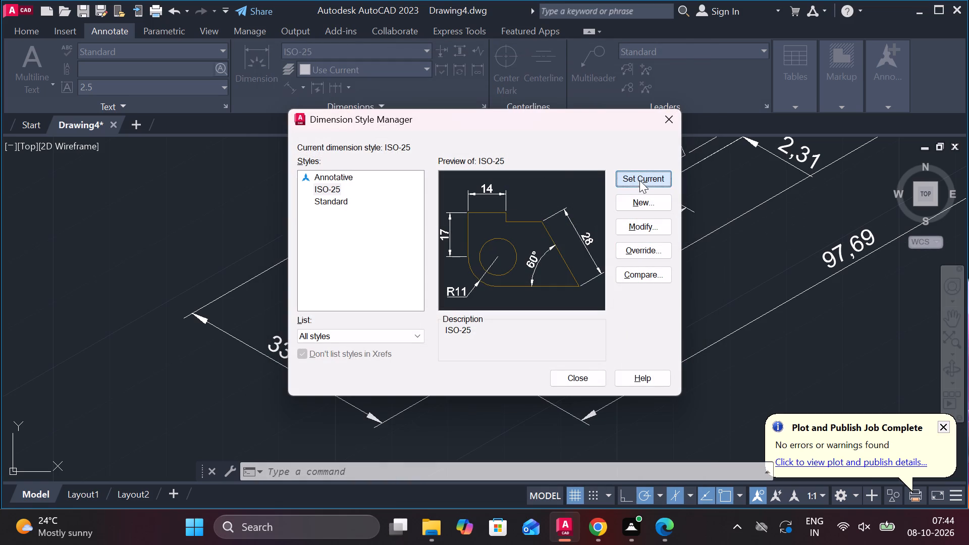
{"action": "left_click", "coordinate": [573, 386]}
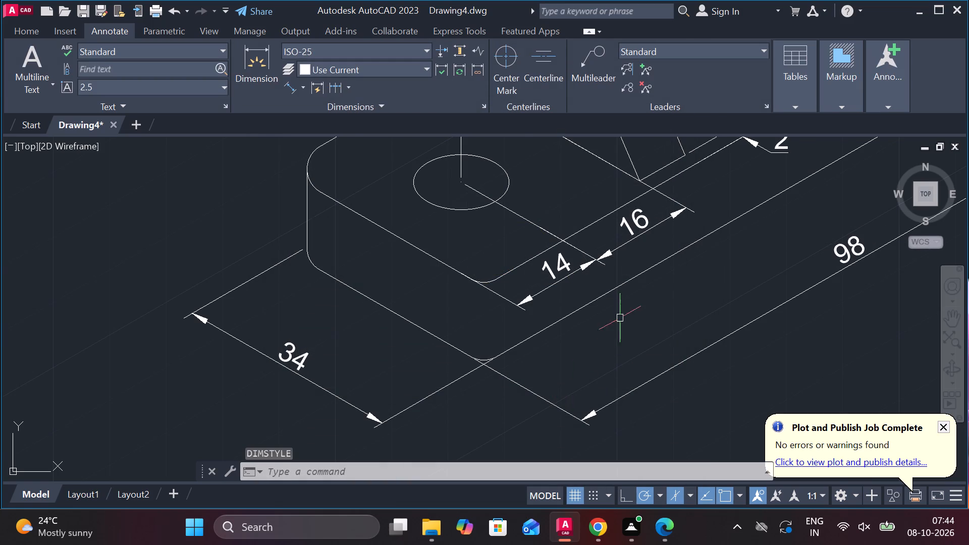
{"action": "scroll", "coordinate": [620, 316], "scroll_direction": "down", "scroll_amount": 2}
{"action": "scroll", "coordinate": [654, 333], "scroll_direction": "up", "scroll_amount": 2}
{"action": "scroll", "coordinate": [655, 333], "scroll_direction": "down", "scroll_amount": 1}
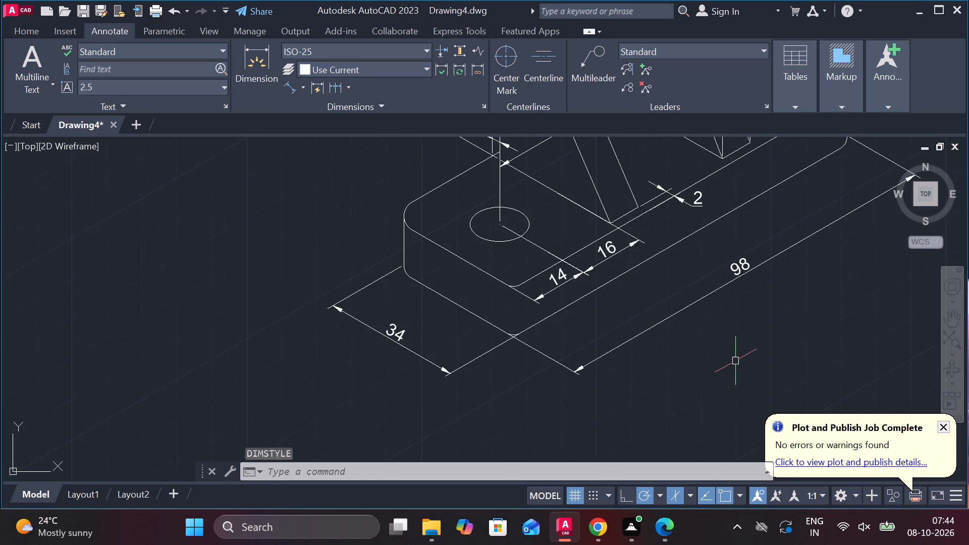
Override the text of the plate's overall length dimension with 100.
{"action": "scroll", "coordinate": [737, 361], "scroll_direction": "down", "scroll_amount": 1}
{"action": "middle_click_drag", "start_coordinate": [729, 356], "coordinate": [614, 377]}
{"action": "middle_click_drag", "start_coordinate": [632, 364], "coordinate": [581, 395]}
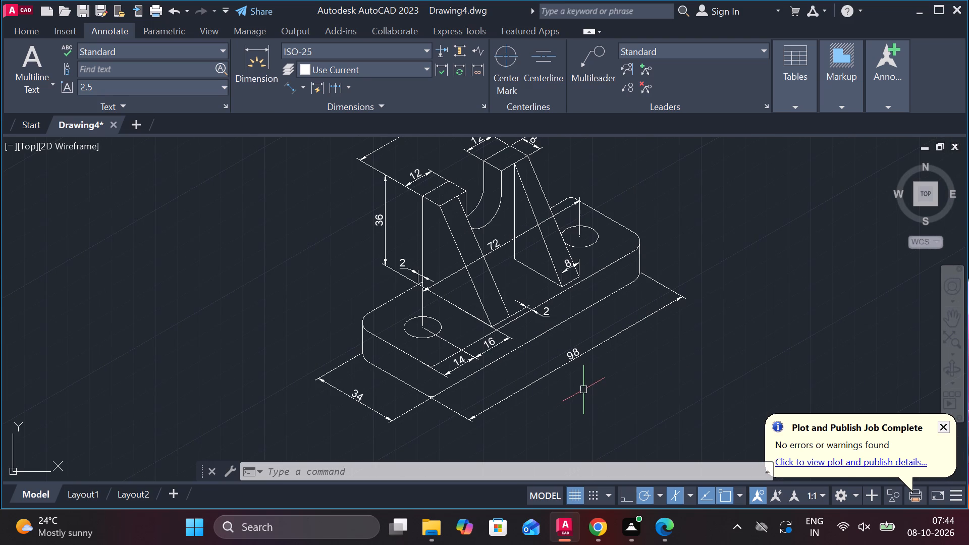
{"action": "scroll", "coordinate": [515, 387], "scroll_direction": "up", "scroll_amount": 1}
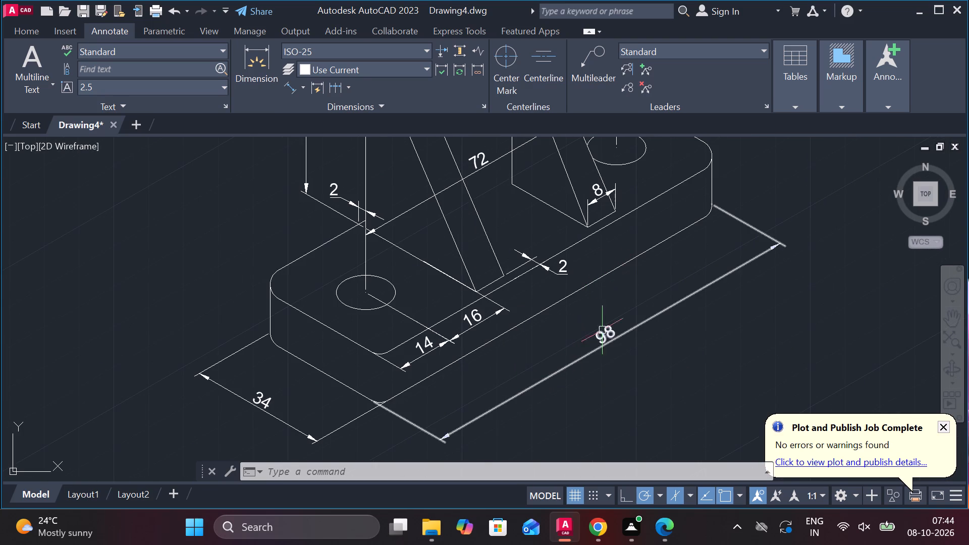
{"action": "double_click", "coordinate": [609, 332]}
{"action": "scroll", "coordinate": [609, 332], "scroll_direction": "up", "scroll_amount": 2}
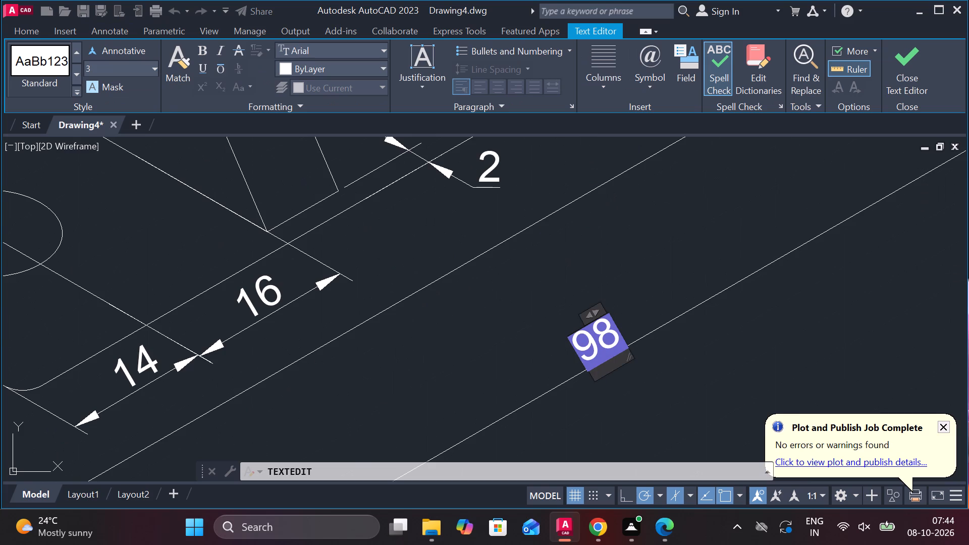
{"action": "key", "text": "Right"}
{"action": "key", "text": "Right"}
{"action": "key", "text": "BackSpace"}
{"action": "type", "text": "100"}
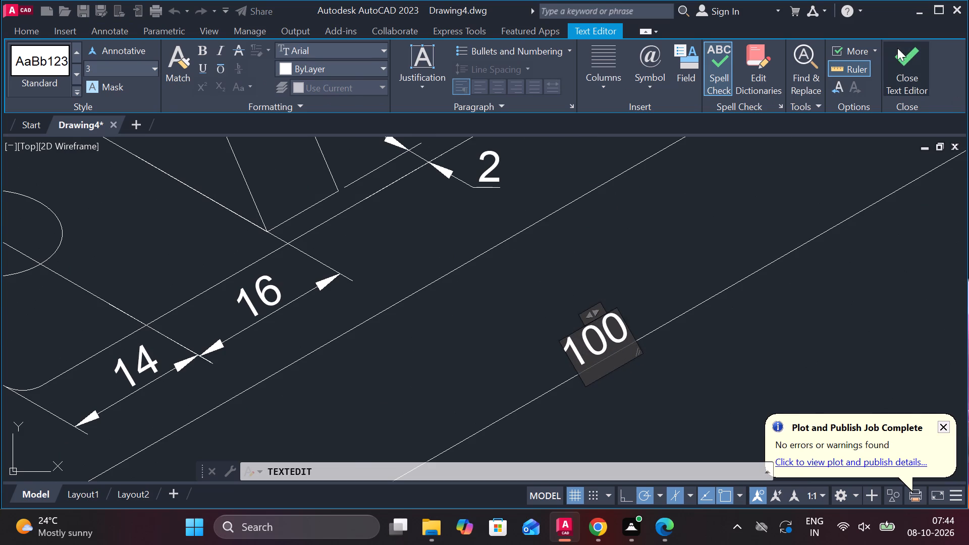
{"action": "left_click", "coordinate": [897, 53]}
Add a multileader pointing to the edge of the plate's front hole with the text Ø12-2X.
{"action": "scroll", "coordinate": [321, 238], "scroll_direction": "down", "scroll_amount": 4}
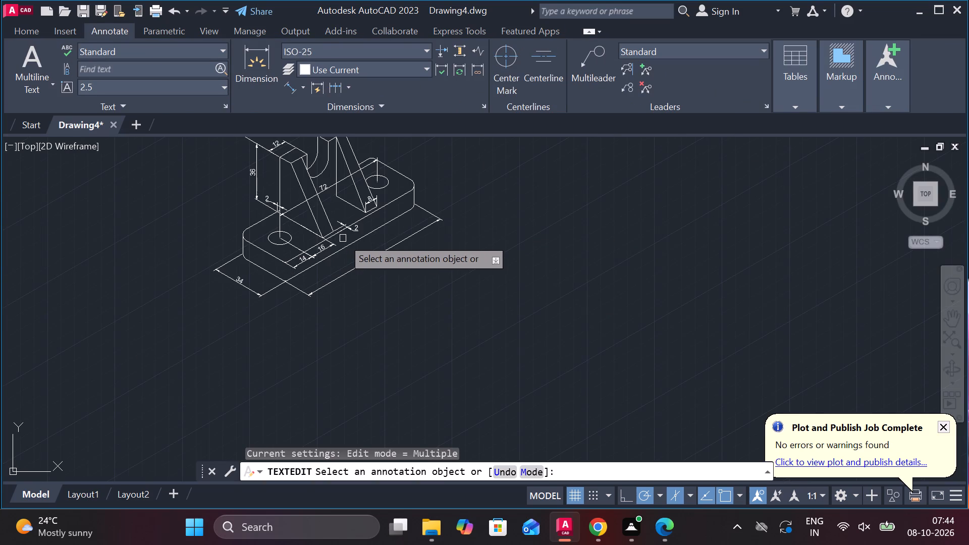
{"action": "middle_click_drag", "start_coordinate": [224, 214], "coordinate": [302, 250]}
{"action": "scroll", "coordinate": [362, 281], "scroll_direction": "up", "scroll_amount": 2}
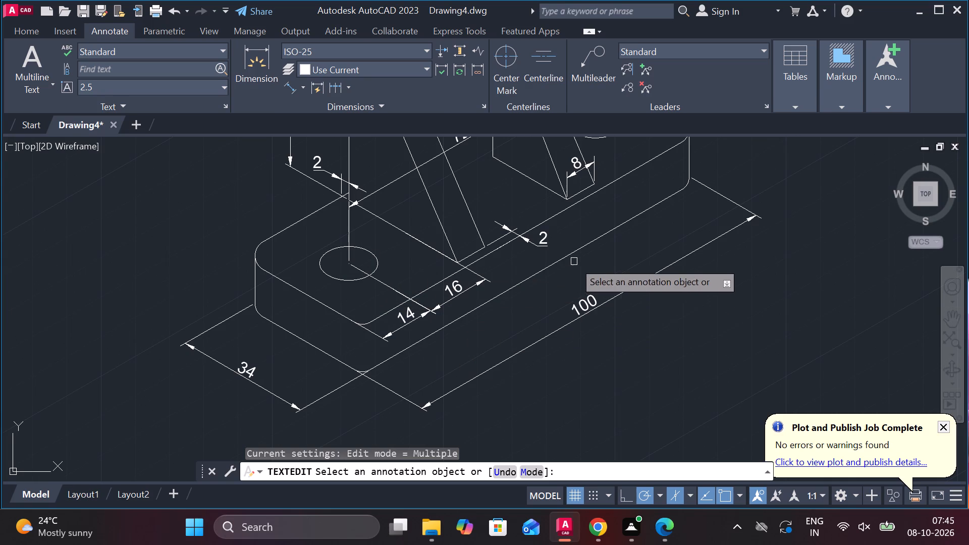
{"action": "scroll", "coordinate": [193, 282], "scroll_direction": "up", "scroll_amount": 1}
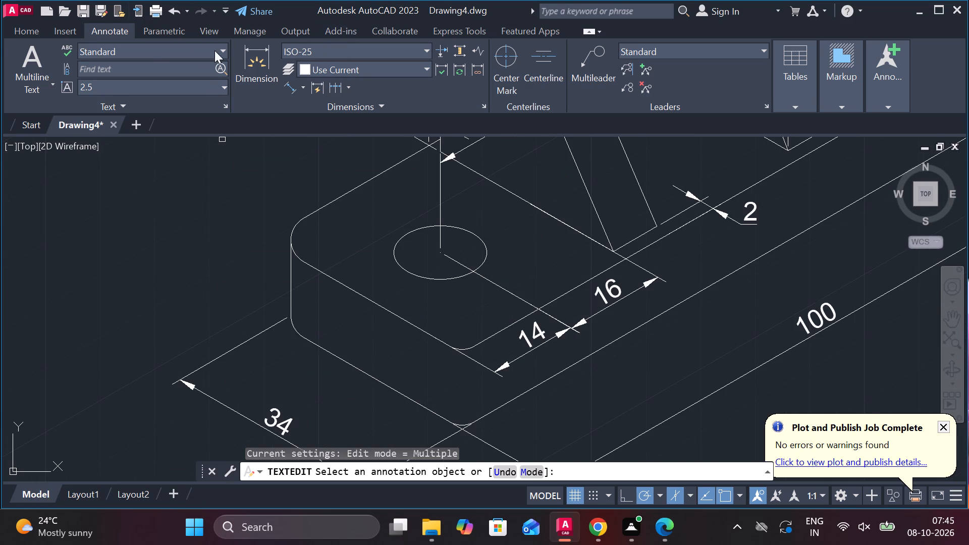
{"action": "left_click", "coordinate": [26, 33]}
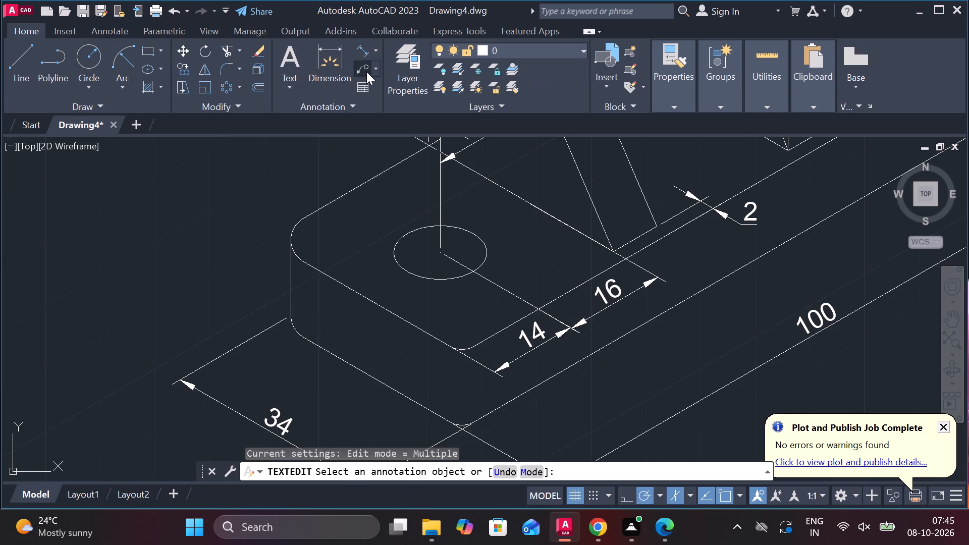
{"action": "left_click", "coordinate": [362, 67]}
{"action": "left_click", "coordinate": [394, 241]}
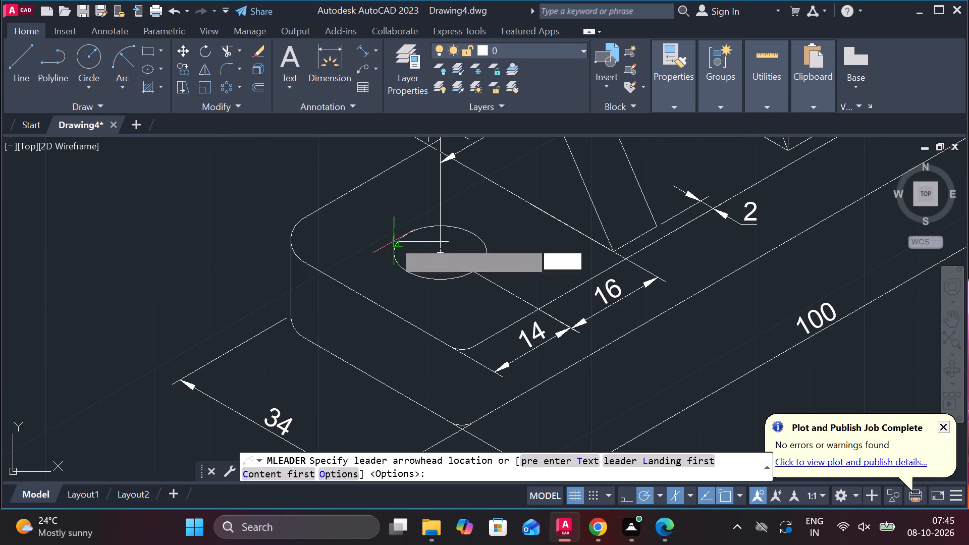
{"action": "left_click", "coordinate": [331, 160]}
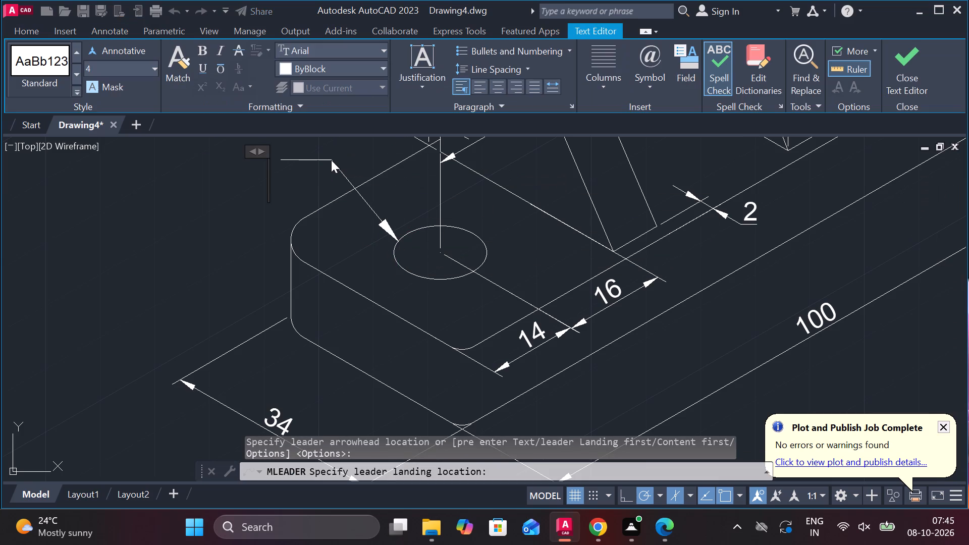
{"action": "middle_click_drag", "start_coordinate": [331, 160], "coordinate": [458, 201]}
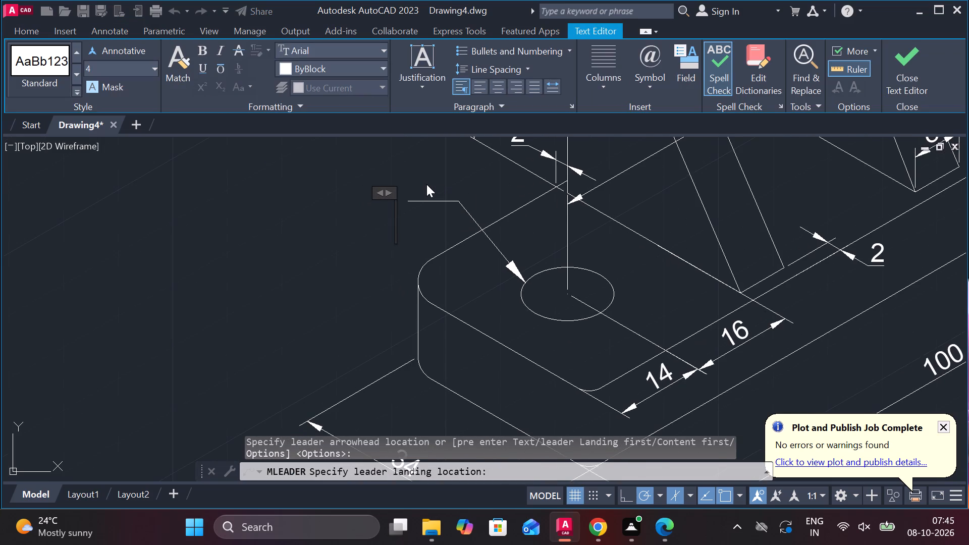
{"action": "left_click", "coordinate": [641, 59]}
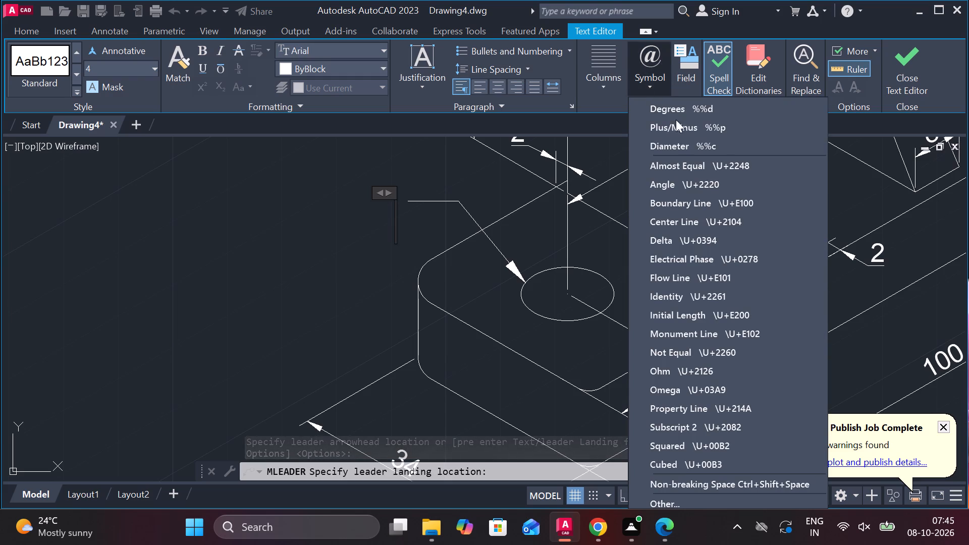
{"action": "left_click", "coordinate": [684, 144]}
{"action": "type", "text": "12"}
{"action": "key", "text": "space"}
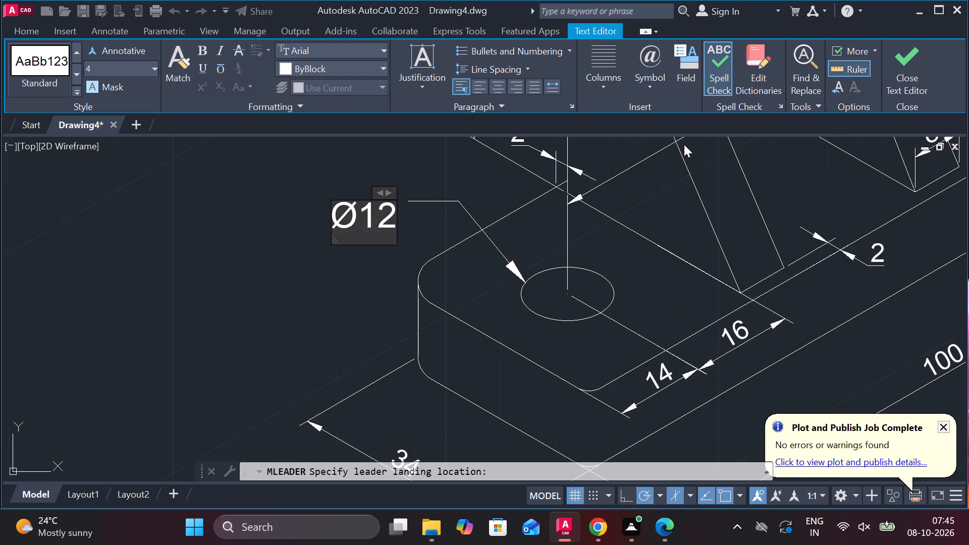
{"action": "key", "text": "BackSpace"}
{"action": "key", "text": "space"}
{"action": "key", "text": "BackSpace"}
{"action": "key", "text": "minus"}
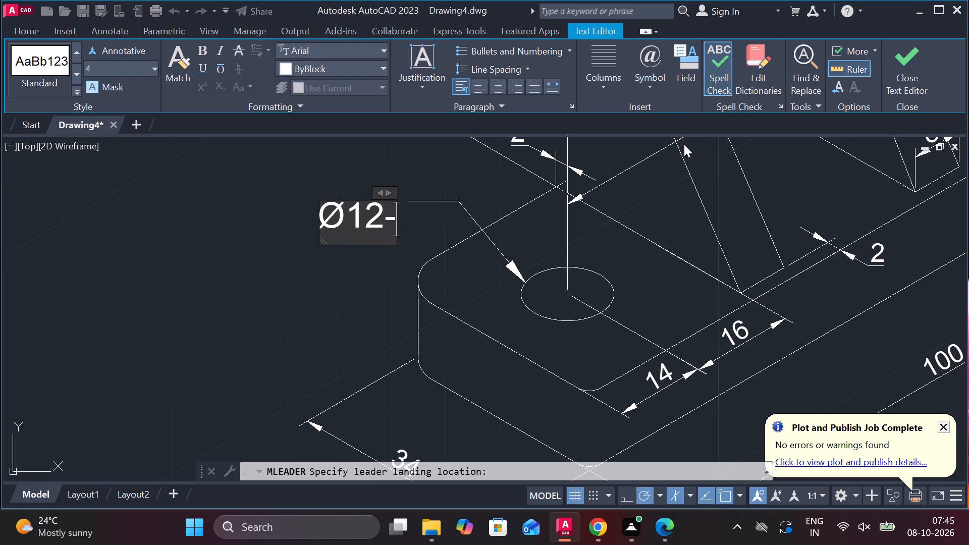
{"action": "type", "text": "2X"}
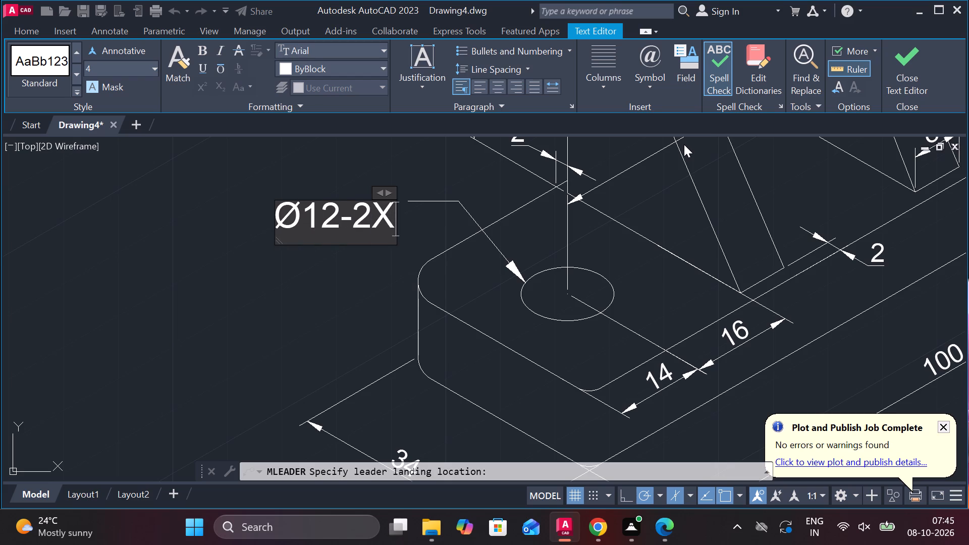
{"action": "left_click", "coordinate": [916, 70]}
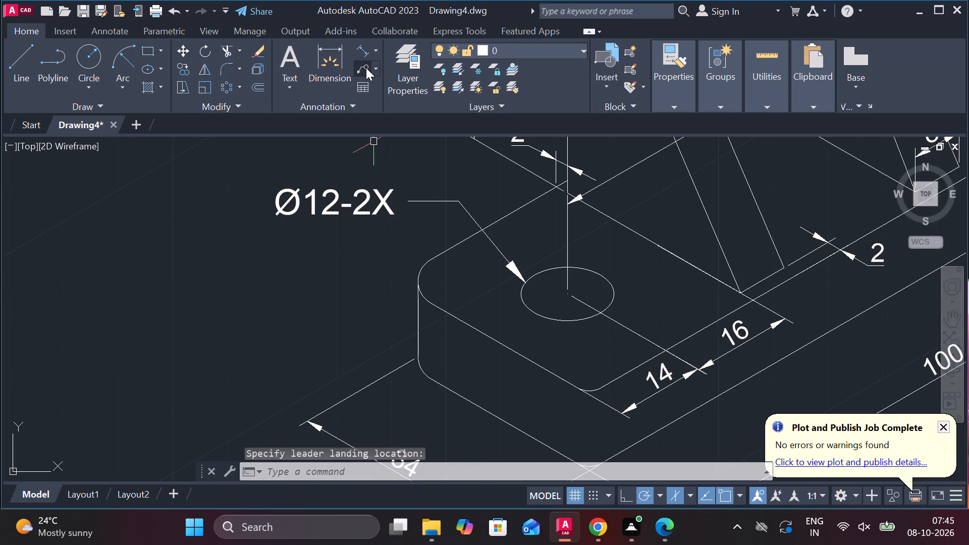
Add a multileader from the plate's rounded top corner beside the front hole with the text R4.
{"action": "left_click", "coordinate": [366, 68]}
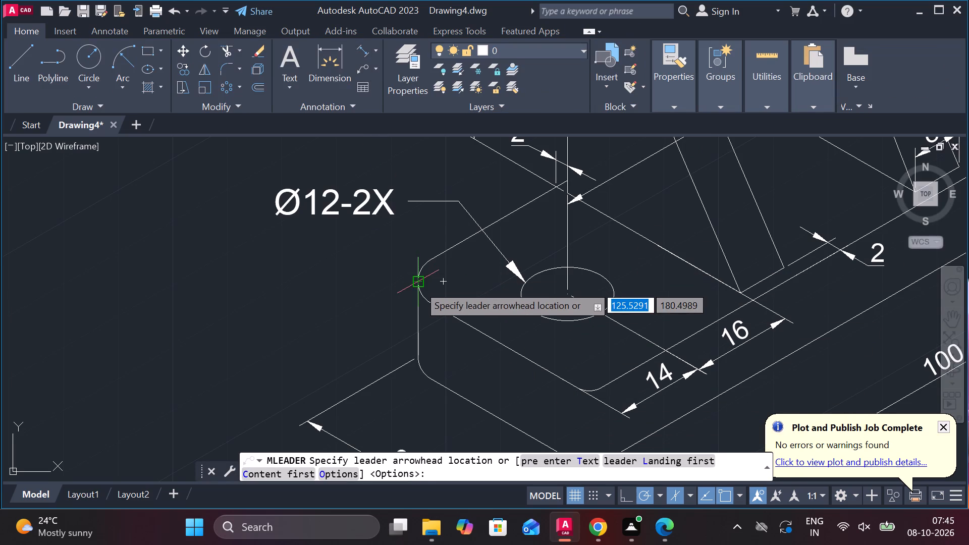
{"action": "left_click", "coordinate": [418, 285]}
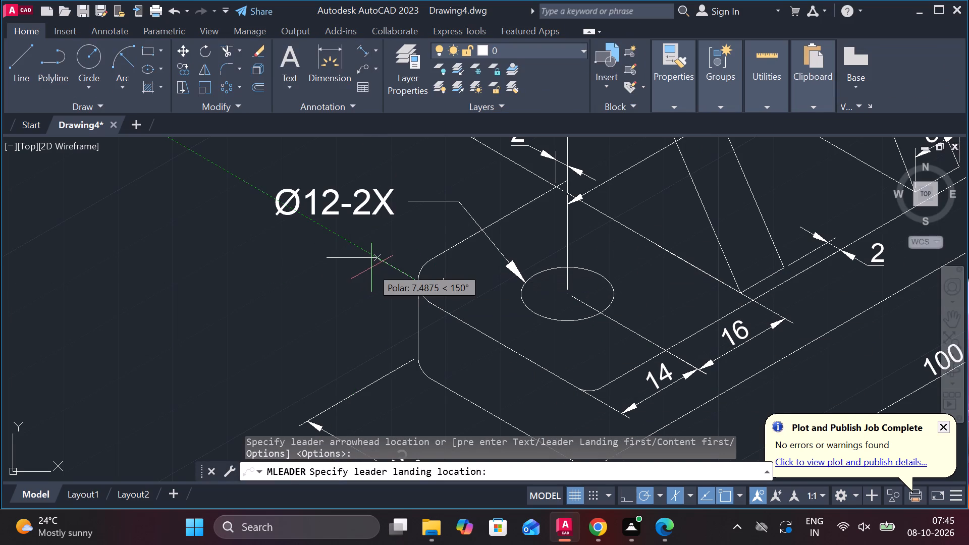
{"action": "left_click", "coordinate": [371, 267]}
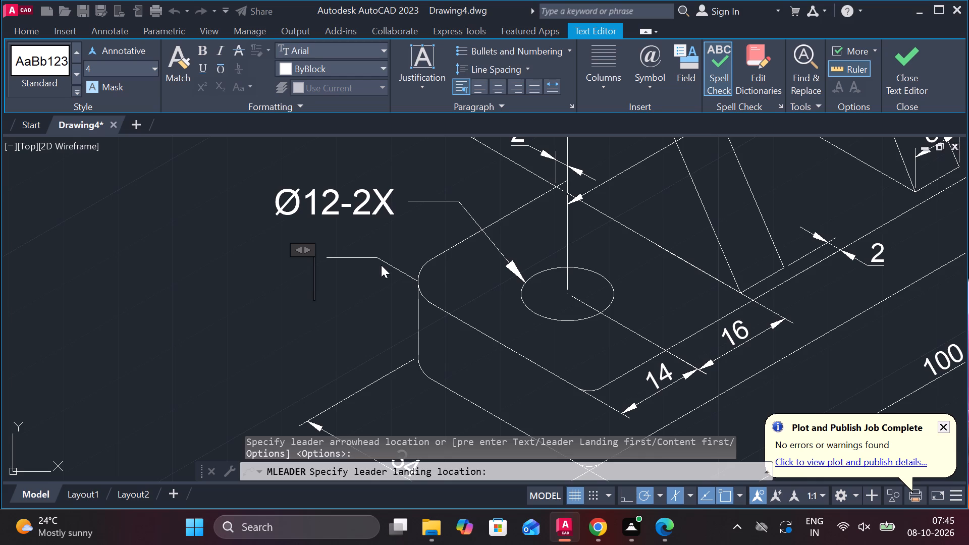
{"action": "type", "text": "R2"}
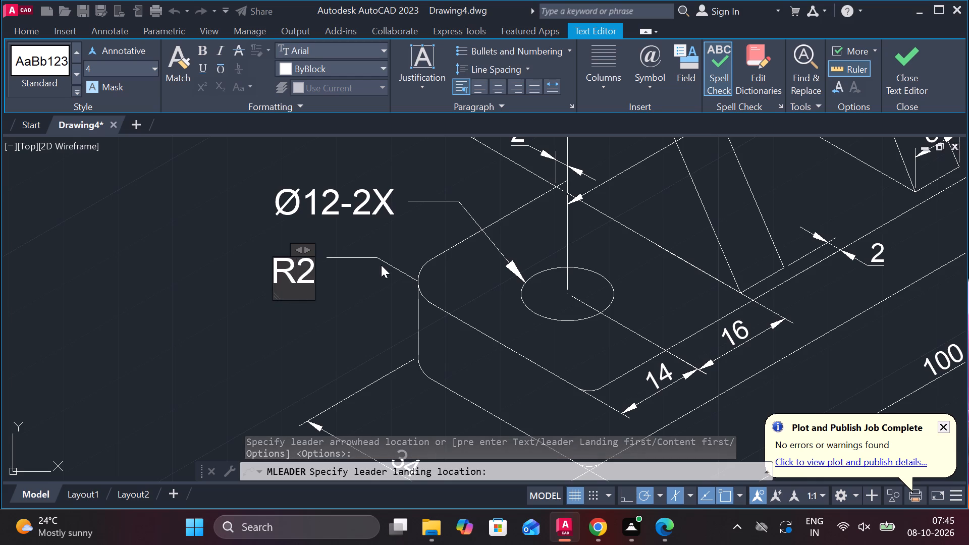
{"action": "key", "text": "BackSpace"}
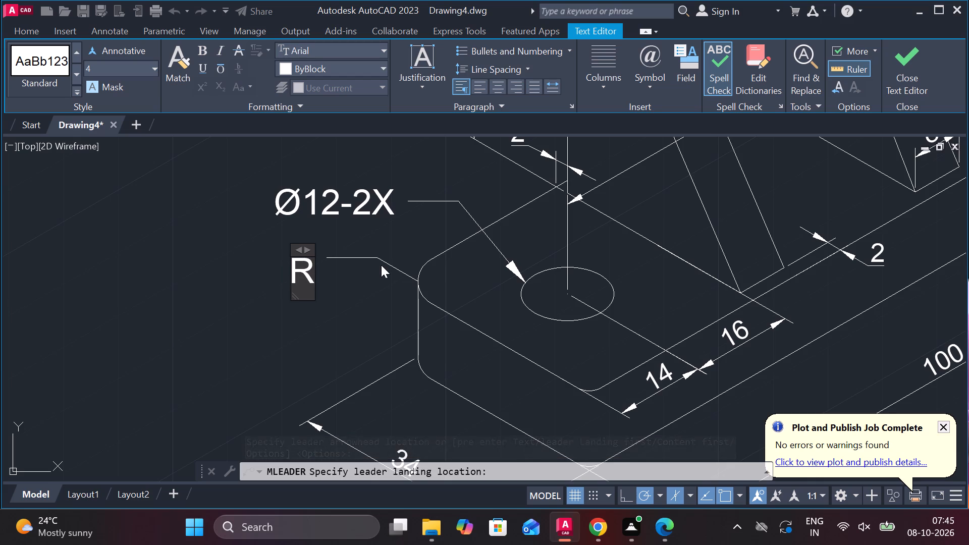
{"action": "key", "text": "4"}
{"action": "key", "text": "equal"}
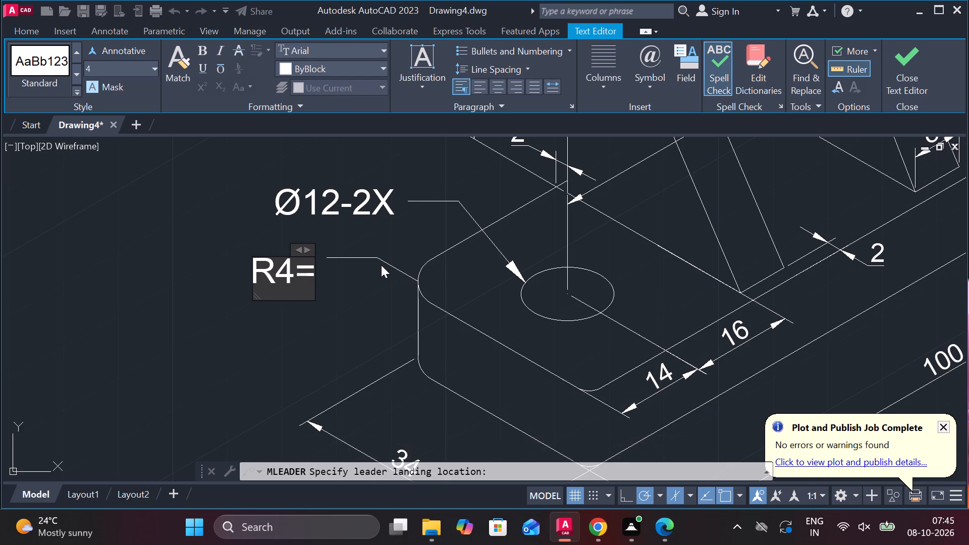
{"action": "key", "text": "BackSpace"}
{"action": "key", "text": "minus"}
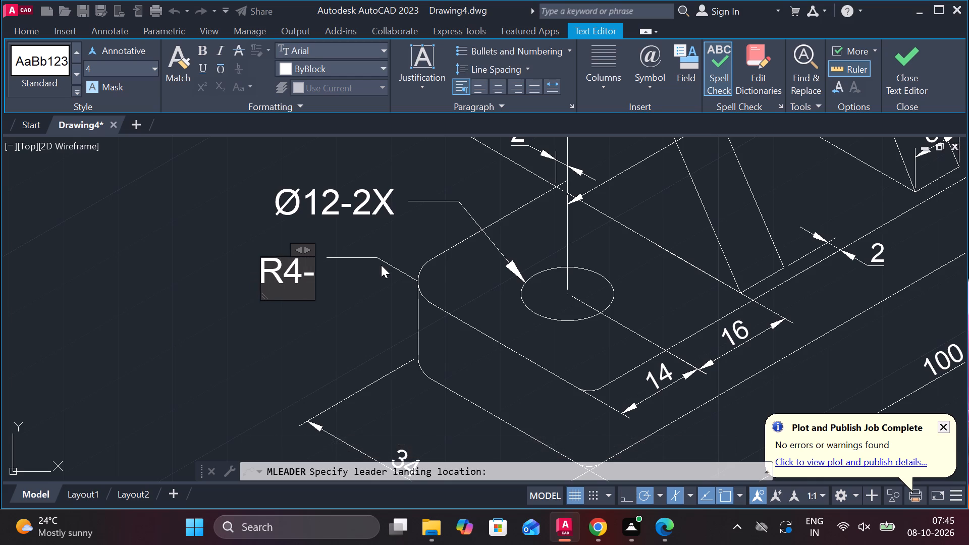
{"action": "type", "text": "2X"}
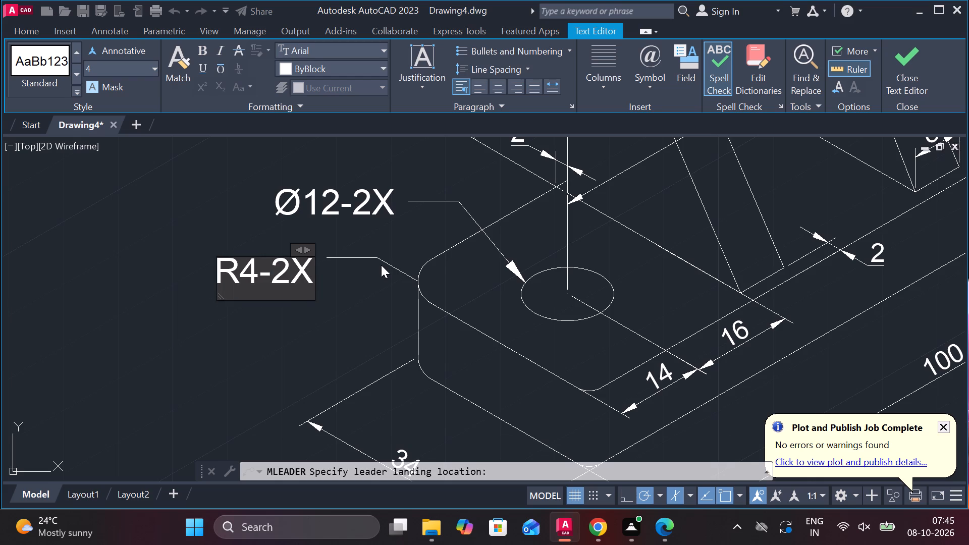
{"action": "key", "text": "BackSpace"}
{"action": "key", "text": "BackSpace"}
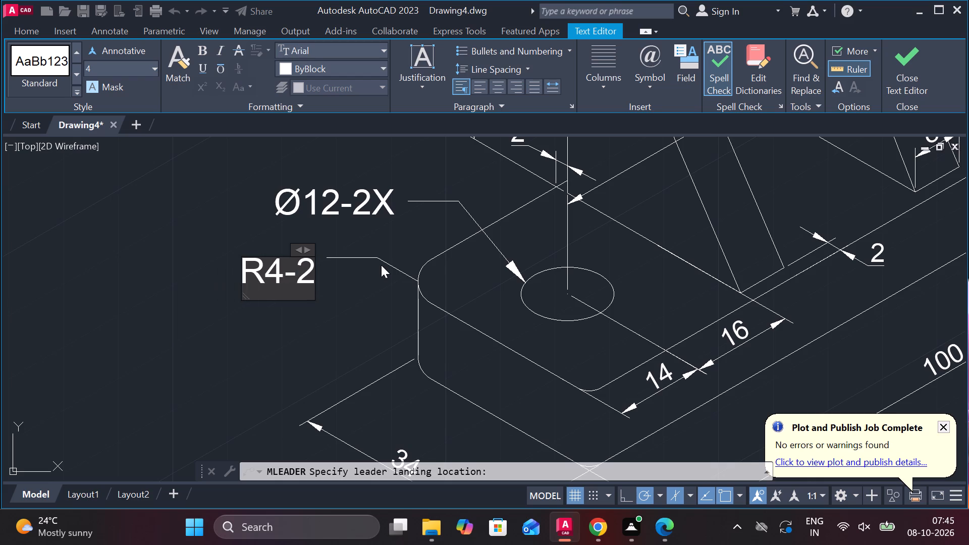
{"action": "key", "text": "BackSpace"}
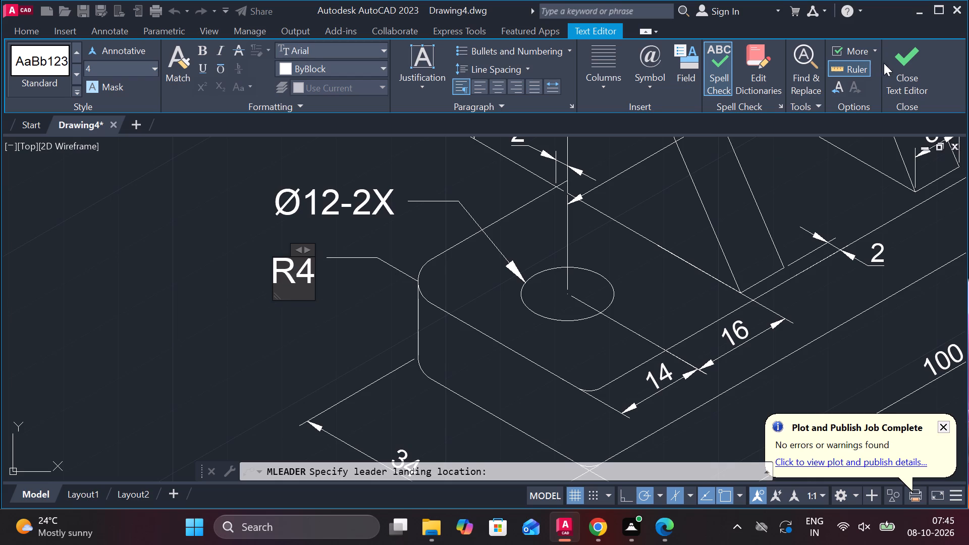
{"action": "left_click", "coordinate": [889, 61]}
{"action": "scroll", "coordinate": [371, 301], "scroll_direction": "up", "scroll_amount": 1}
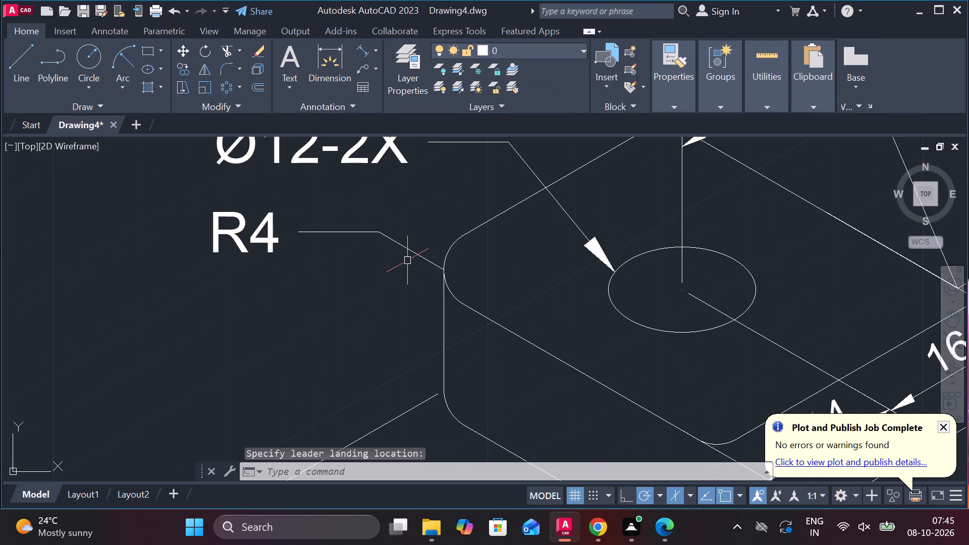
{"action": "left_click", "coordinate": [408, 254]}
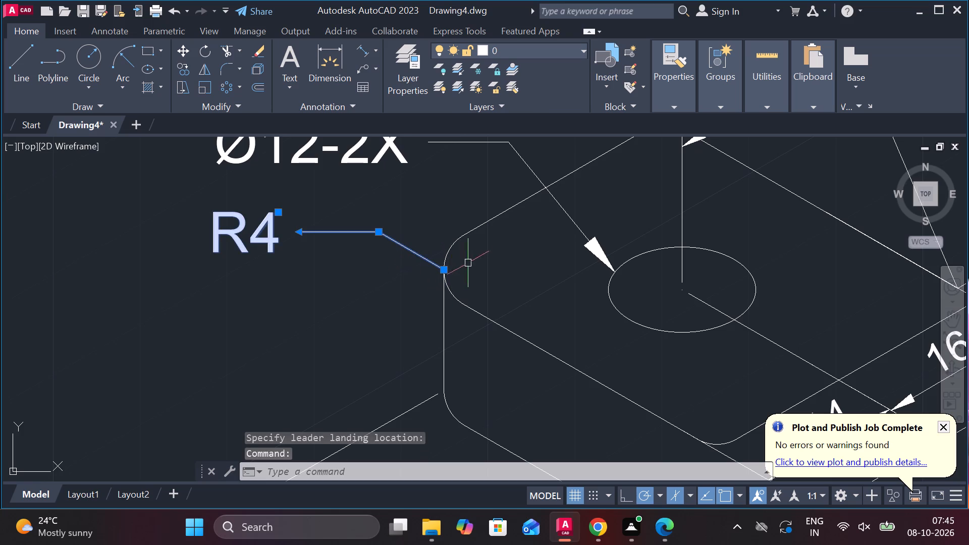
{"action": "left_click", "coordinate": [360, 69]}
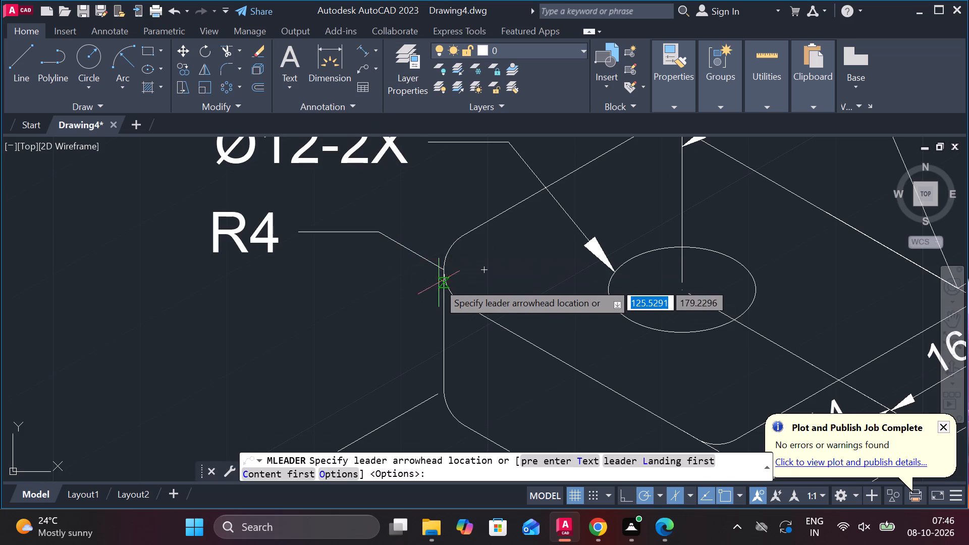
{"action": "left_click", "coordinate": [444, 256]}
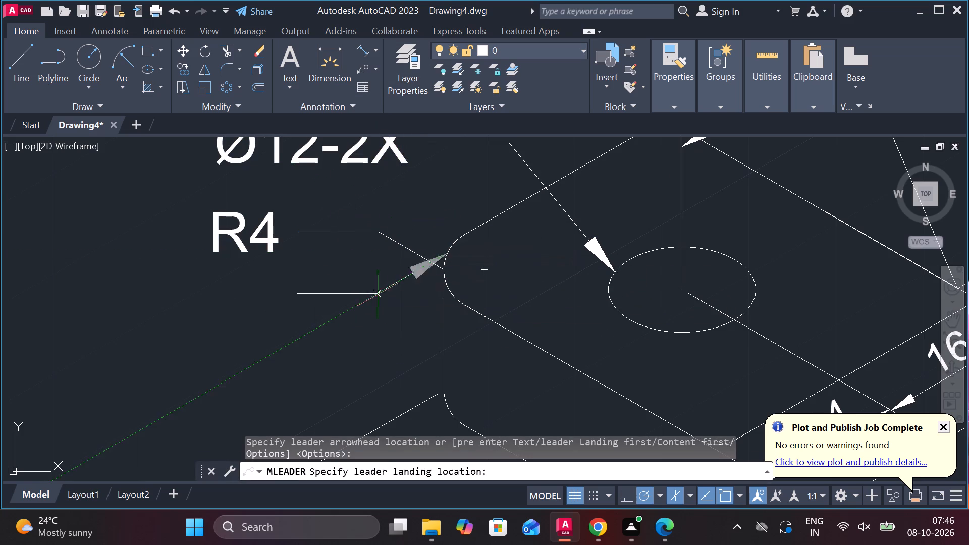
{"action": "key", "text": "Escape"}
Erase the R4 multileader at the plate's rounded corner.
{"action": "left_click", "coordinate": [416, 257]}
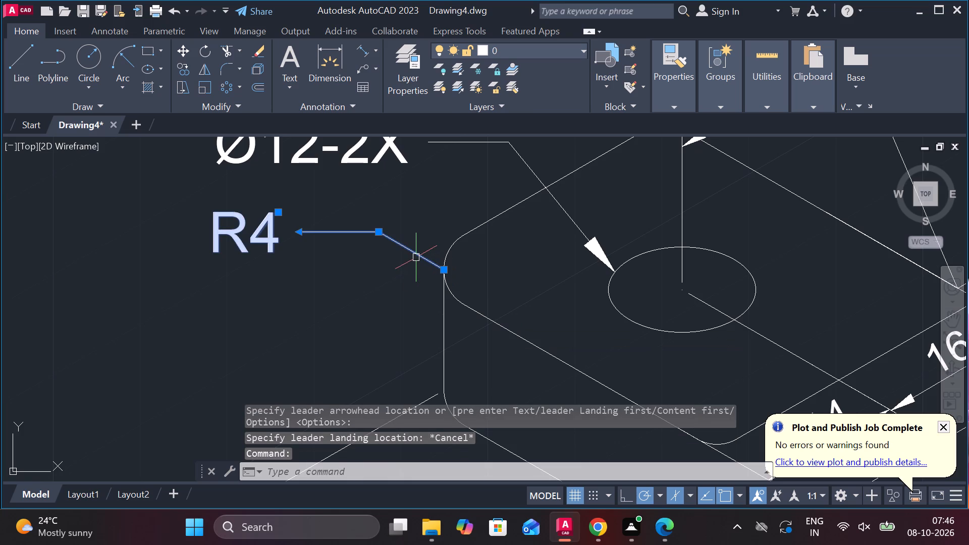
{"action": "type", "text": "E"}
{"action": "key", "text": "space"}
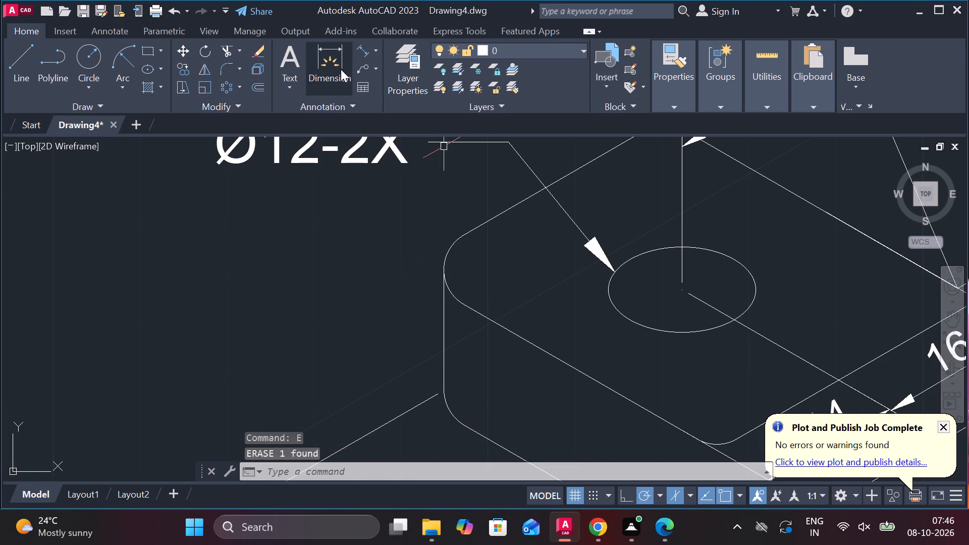
Add a multileader from the plate's rounded top corner beside the back hole with the text R4.
{"action": "left_click", "coordinate": [358, 73]}
{"action": "scroll", "coordinate": [570, 269], "scroll_direction": "down", "scroll_amount": 2}
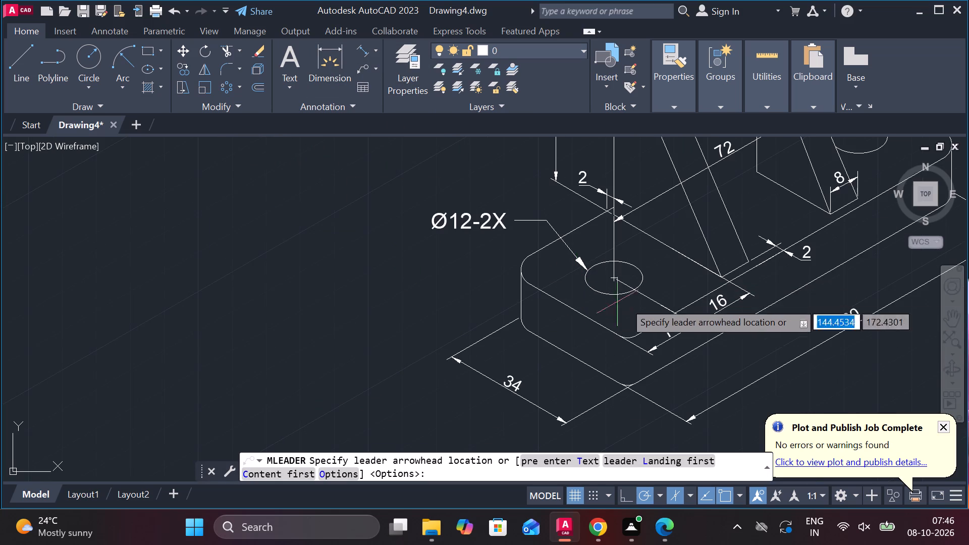
{"action": "middle_click_drag", "start_coordinate": [793, 310], "coordinate": [412, 404]}
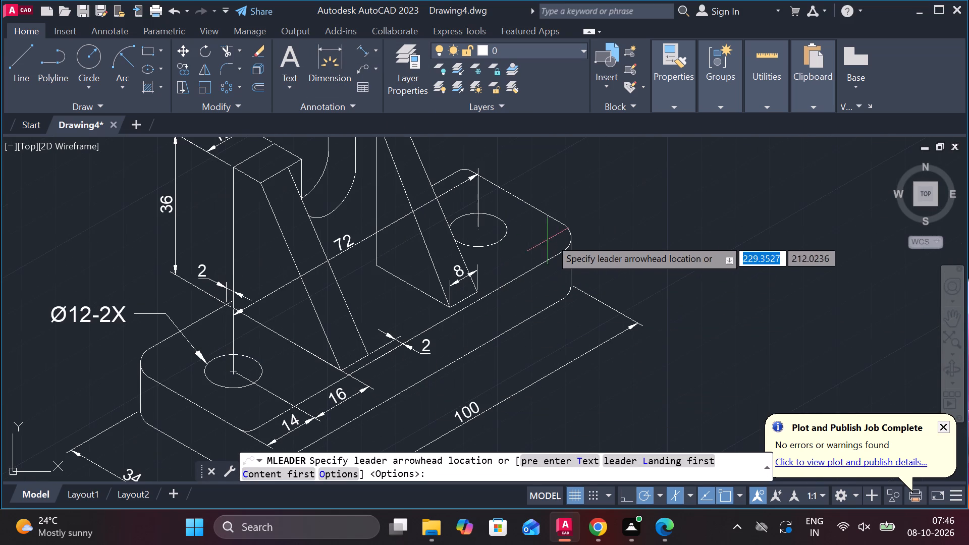
{"action": "left_click", "coordinate": [566, 233]}
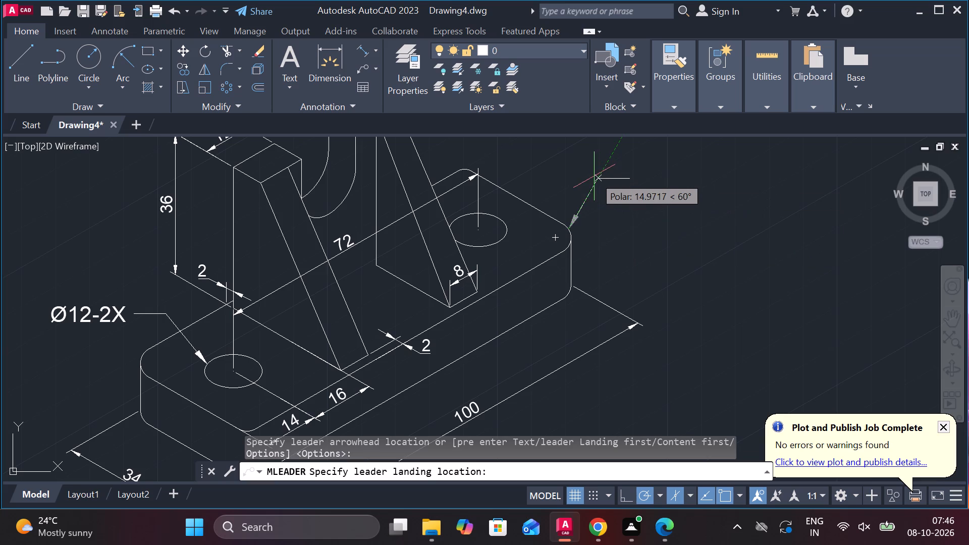
{"action": "left_click", "coordinate": [585, 182]}
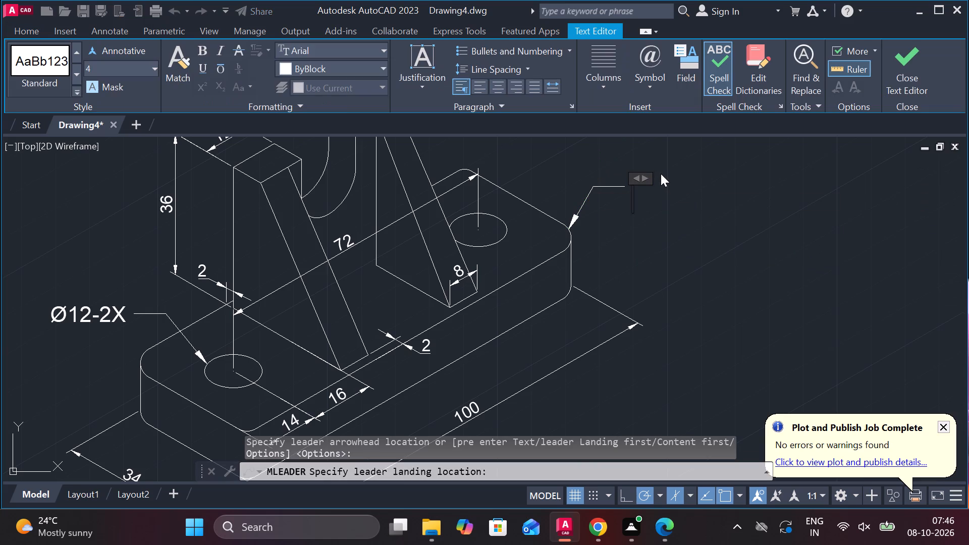
{"action": "key", "text": "r"}
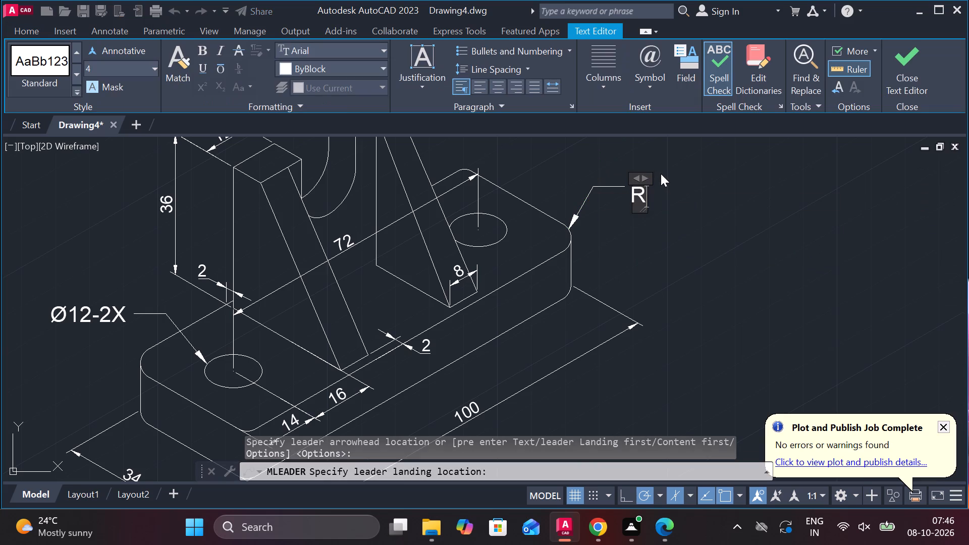
{"action": "key", "text": "2"}
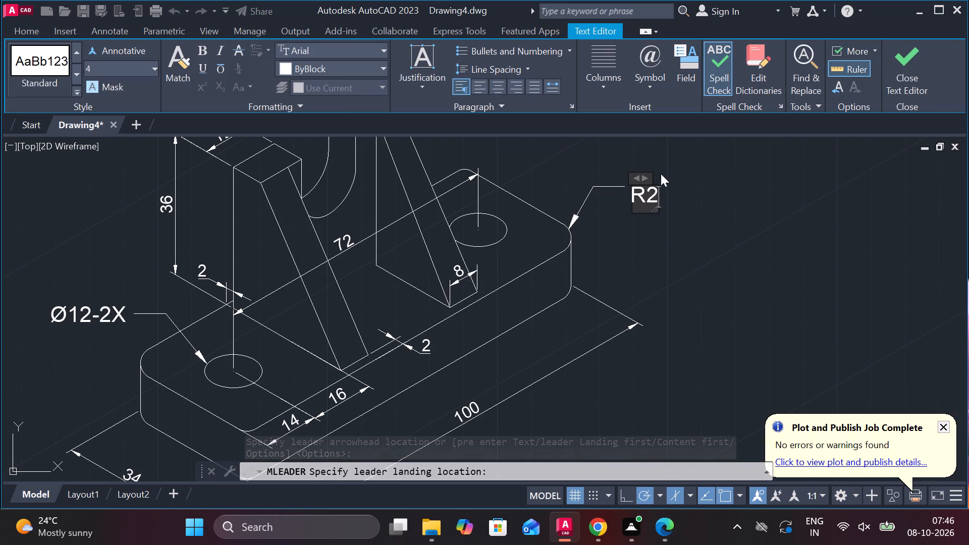
{"action": "key", "text": "BackSpace"}
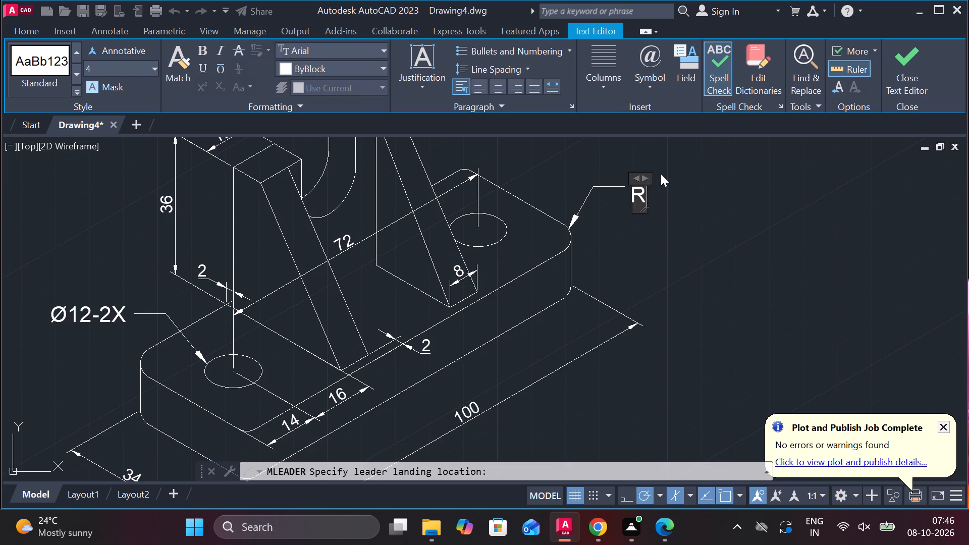
{"action": "key", "text": "4"}
{"action": "left_click", "coordinate": [911, 52]}
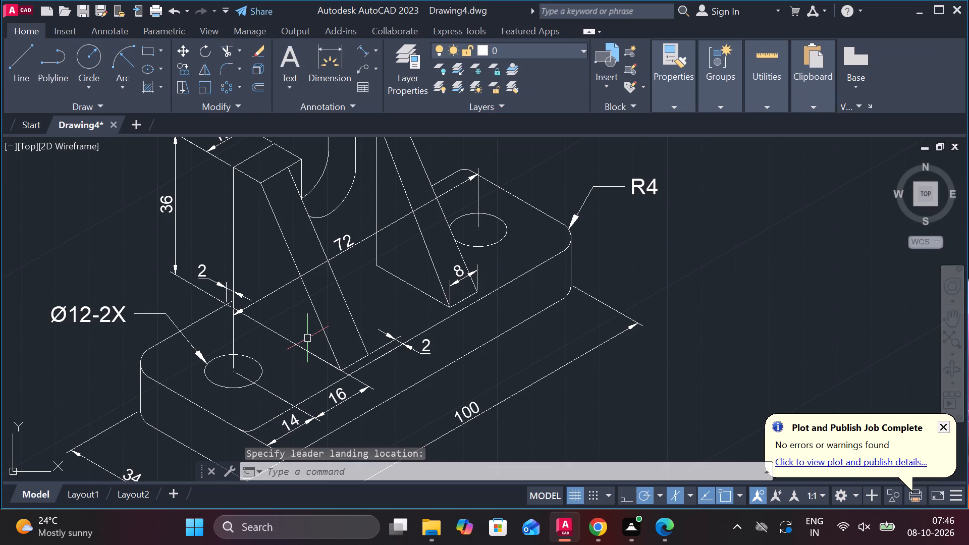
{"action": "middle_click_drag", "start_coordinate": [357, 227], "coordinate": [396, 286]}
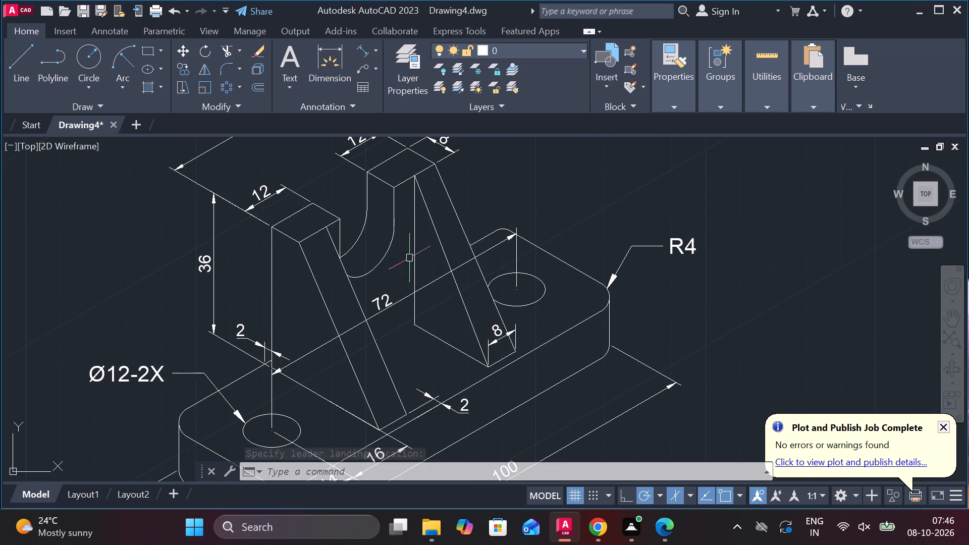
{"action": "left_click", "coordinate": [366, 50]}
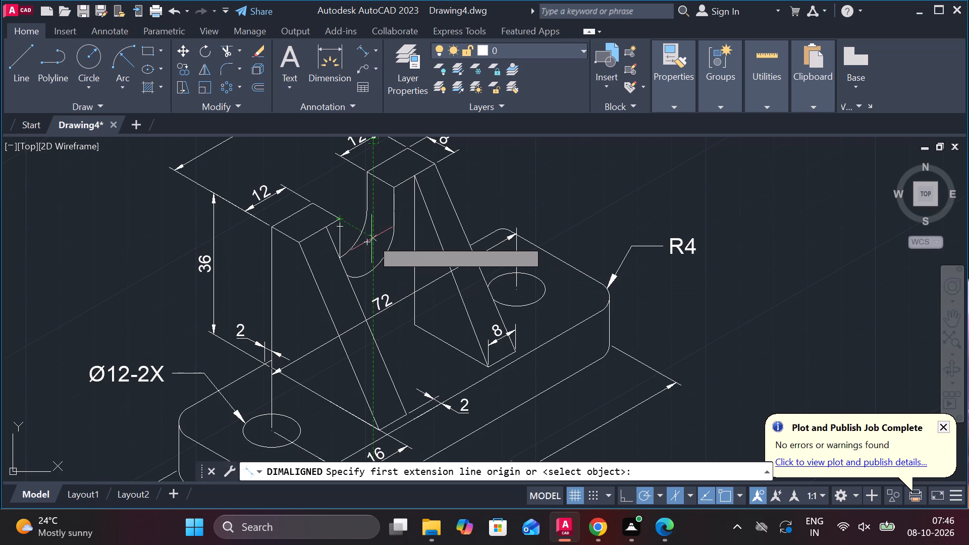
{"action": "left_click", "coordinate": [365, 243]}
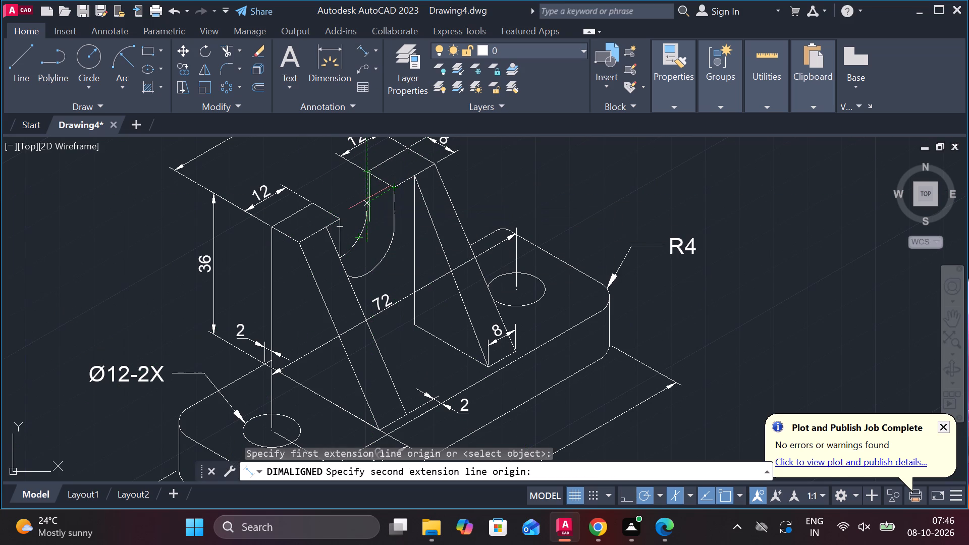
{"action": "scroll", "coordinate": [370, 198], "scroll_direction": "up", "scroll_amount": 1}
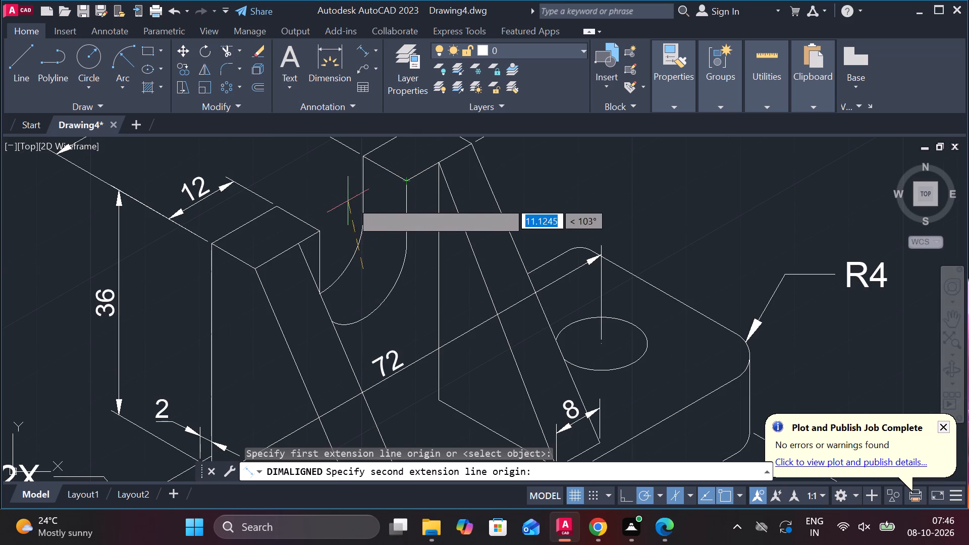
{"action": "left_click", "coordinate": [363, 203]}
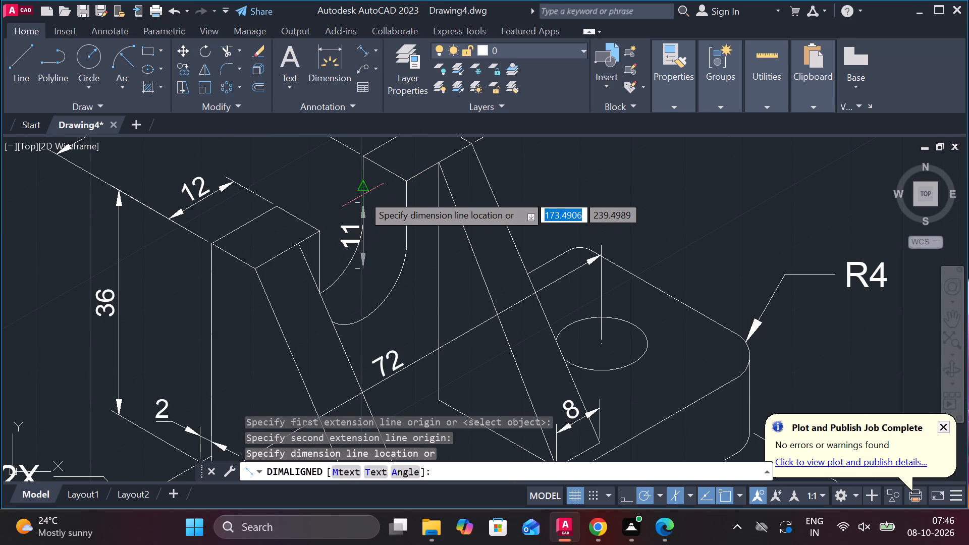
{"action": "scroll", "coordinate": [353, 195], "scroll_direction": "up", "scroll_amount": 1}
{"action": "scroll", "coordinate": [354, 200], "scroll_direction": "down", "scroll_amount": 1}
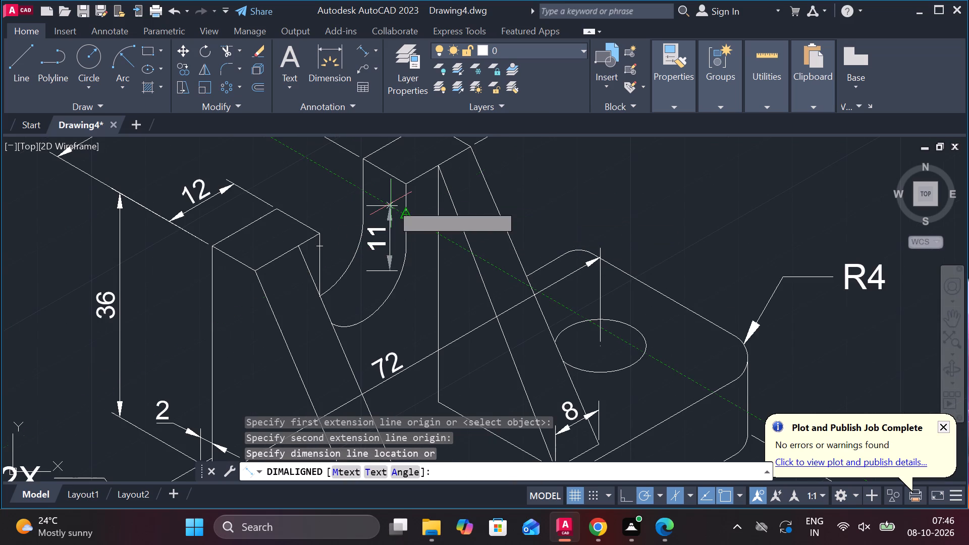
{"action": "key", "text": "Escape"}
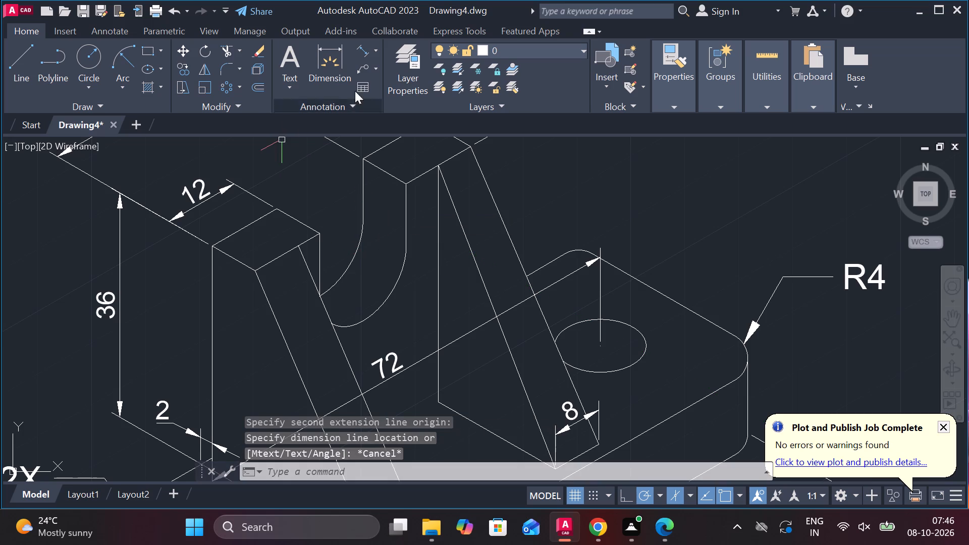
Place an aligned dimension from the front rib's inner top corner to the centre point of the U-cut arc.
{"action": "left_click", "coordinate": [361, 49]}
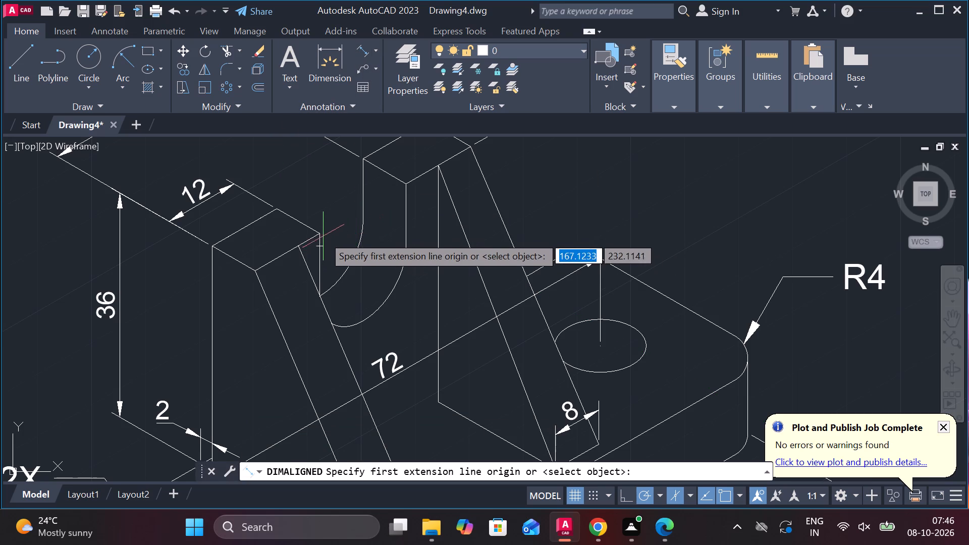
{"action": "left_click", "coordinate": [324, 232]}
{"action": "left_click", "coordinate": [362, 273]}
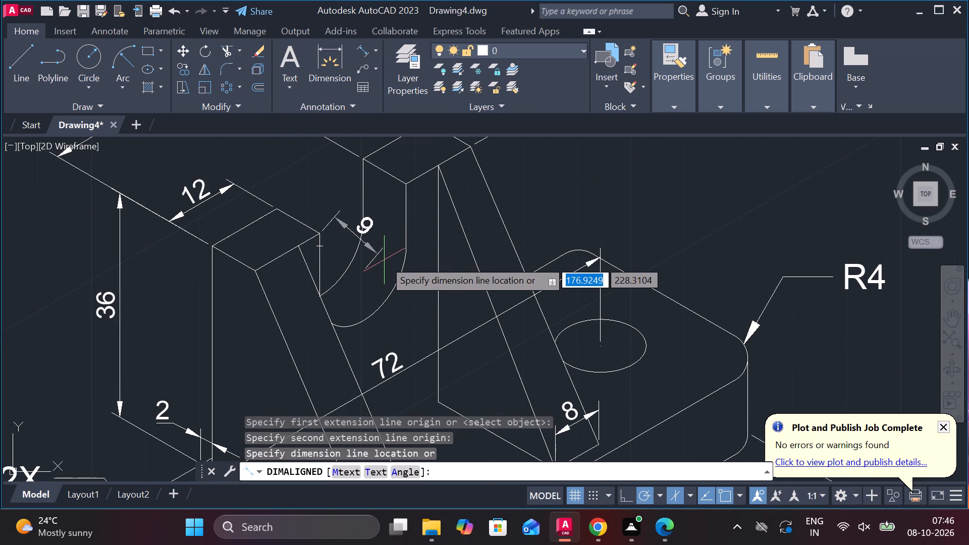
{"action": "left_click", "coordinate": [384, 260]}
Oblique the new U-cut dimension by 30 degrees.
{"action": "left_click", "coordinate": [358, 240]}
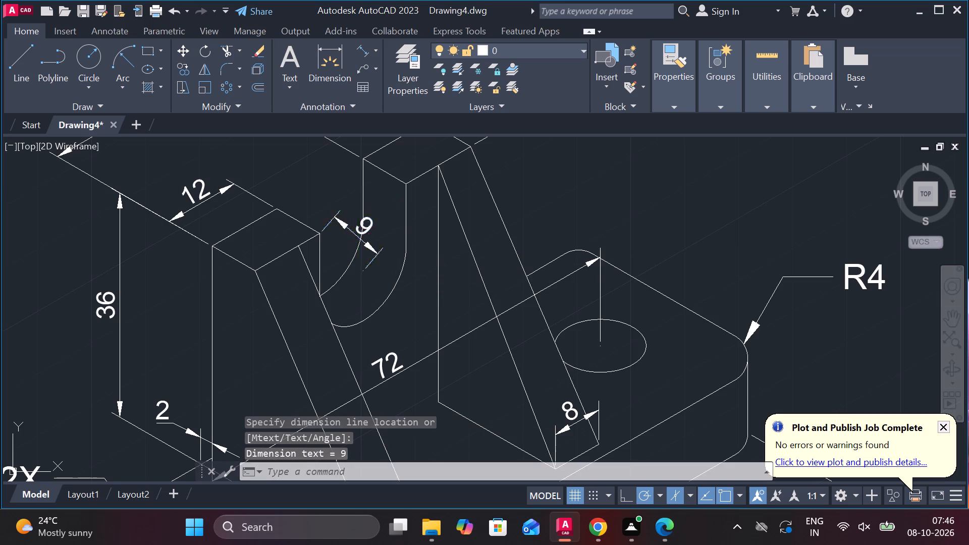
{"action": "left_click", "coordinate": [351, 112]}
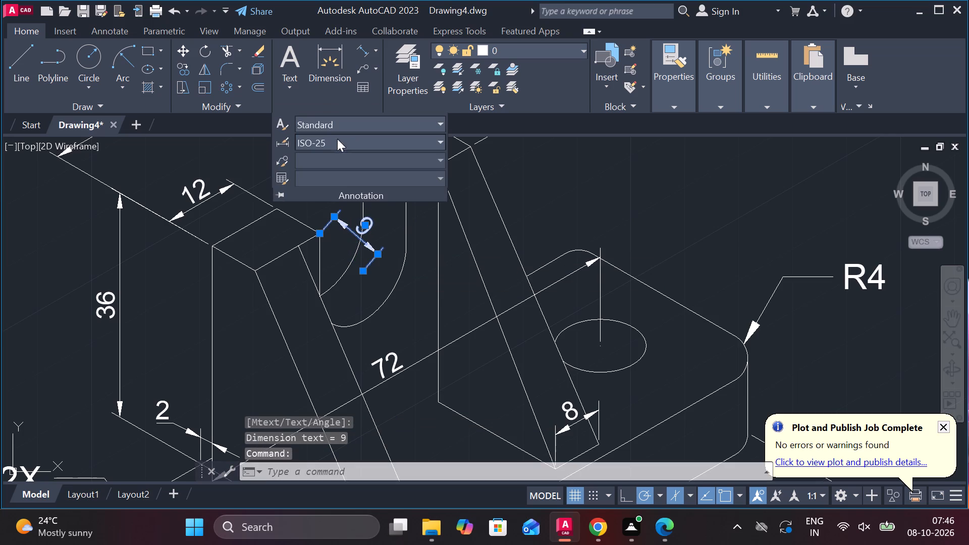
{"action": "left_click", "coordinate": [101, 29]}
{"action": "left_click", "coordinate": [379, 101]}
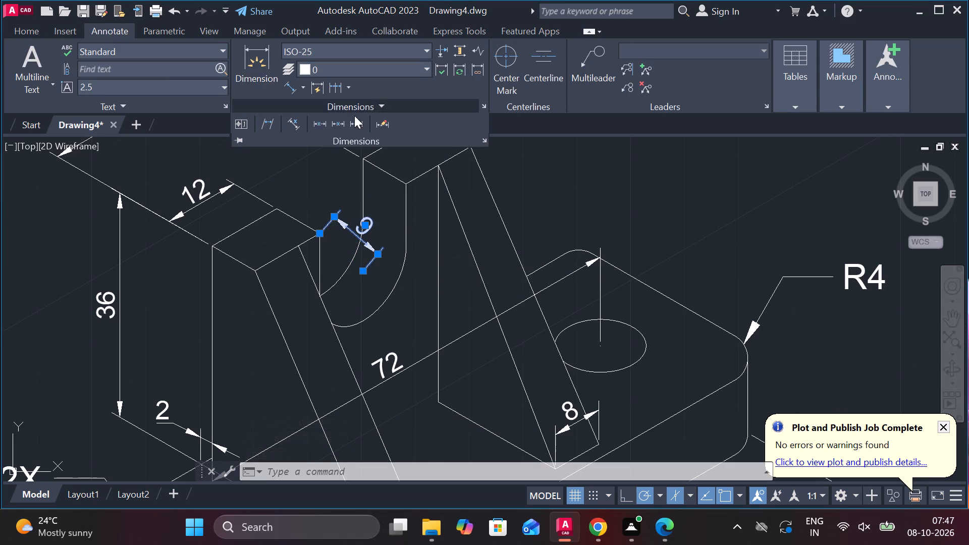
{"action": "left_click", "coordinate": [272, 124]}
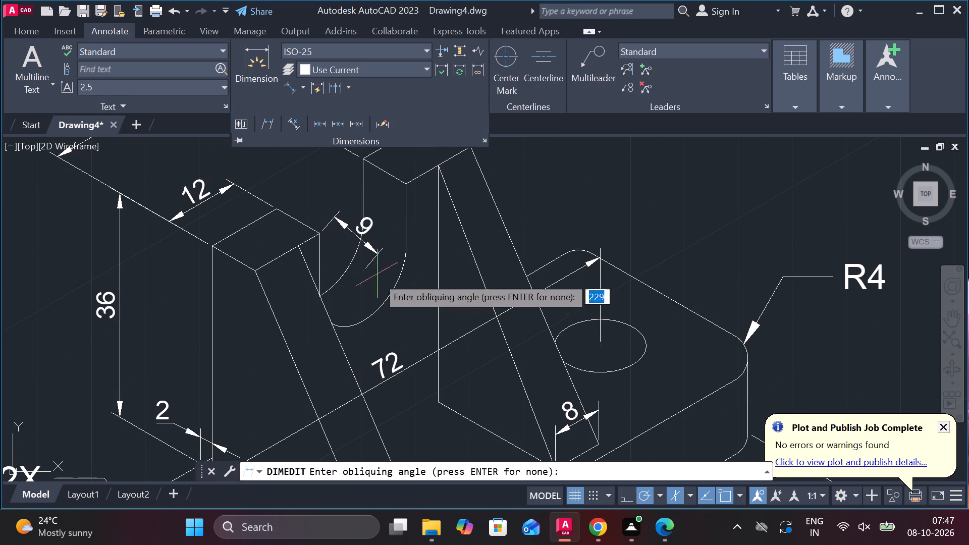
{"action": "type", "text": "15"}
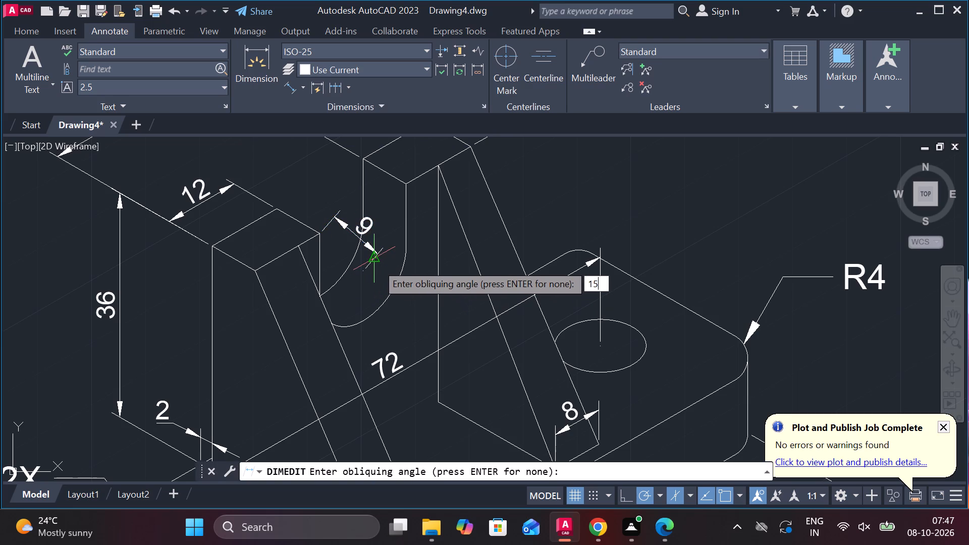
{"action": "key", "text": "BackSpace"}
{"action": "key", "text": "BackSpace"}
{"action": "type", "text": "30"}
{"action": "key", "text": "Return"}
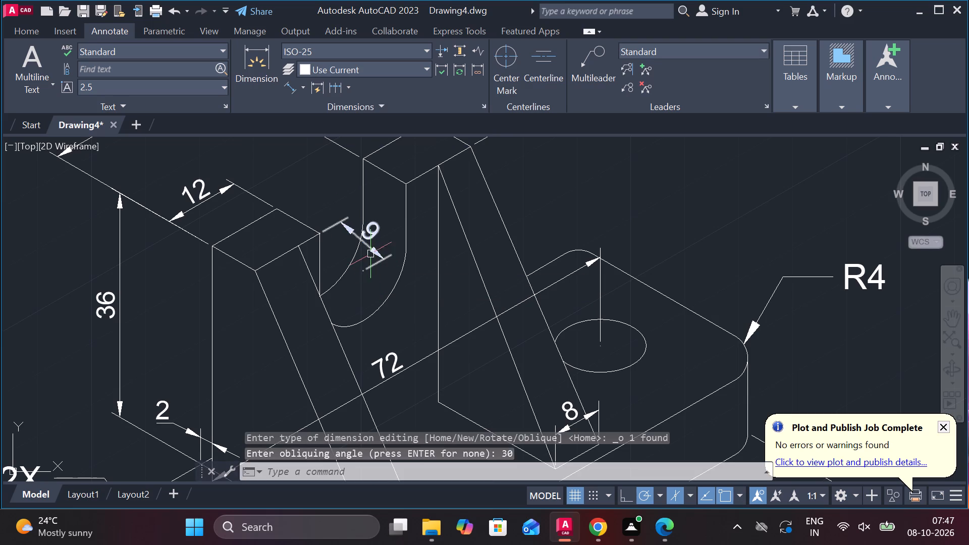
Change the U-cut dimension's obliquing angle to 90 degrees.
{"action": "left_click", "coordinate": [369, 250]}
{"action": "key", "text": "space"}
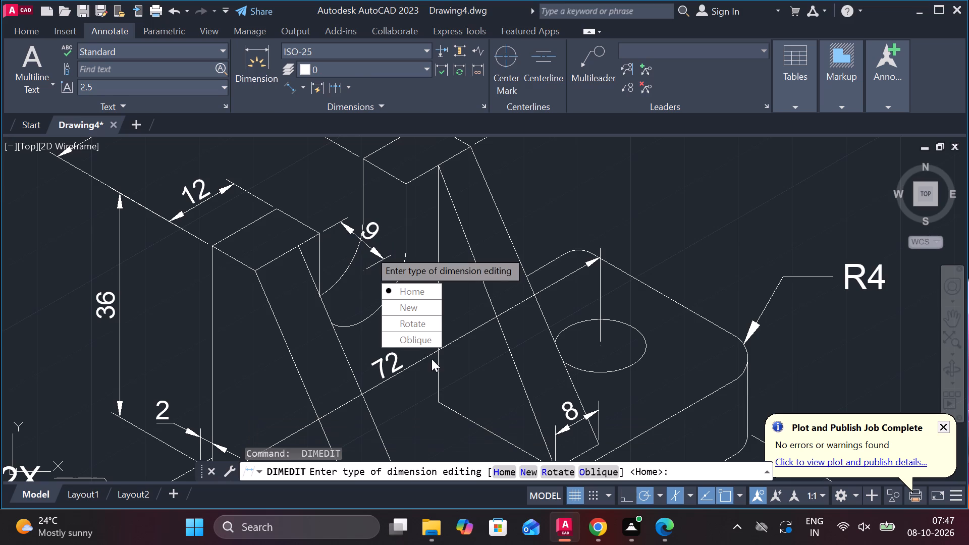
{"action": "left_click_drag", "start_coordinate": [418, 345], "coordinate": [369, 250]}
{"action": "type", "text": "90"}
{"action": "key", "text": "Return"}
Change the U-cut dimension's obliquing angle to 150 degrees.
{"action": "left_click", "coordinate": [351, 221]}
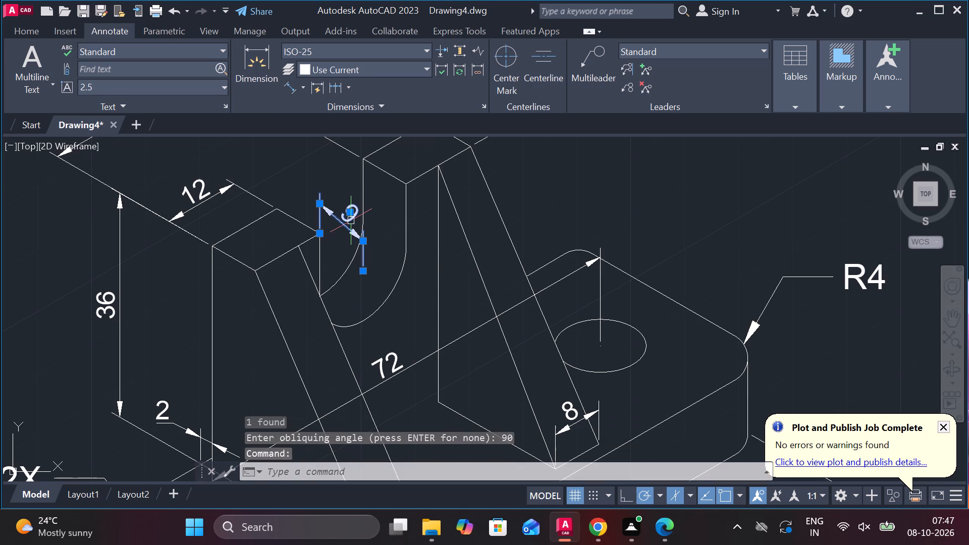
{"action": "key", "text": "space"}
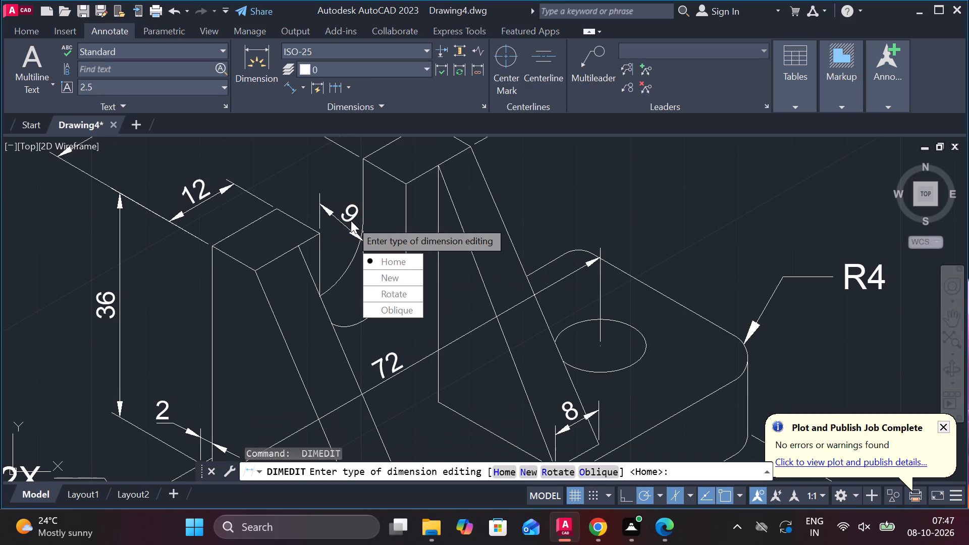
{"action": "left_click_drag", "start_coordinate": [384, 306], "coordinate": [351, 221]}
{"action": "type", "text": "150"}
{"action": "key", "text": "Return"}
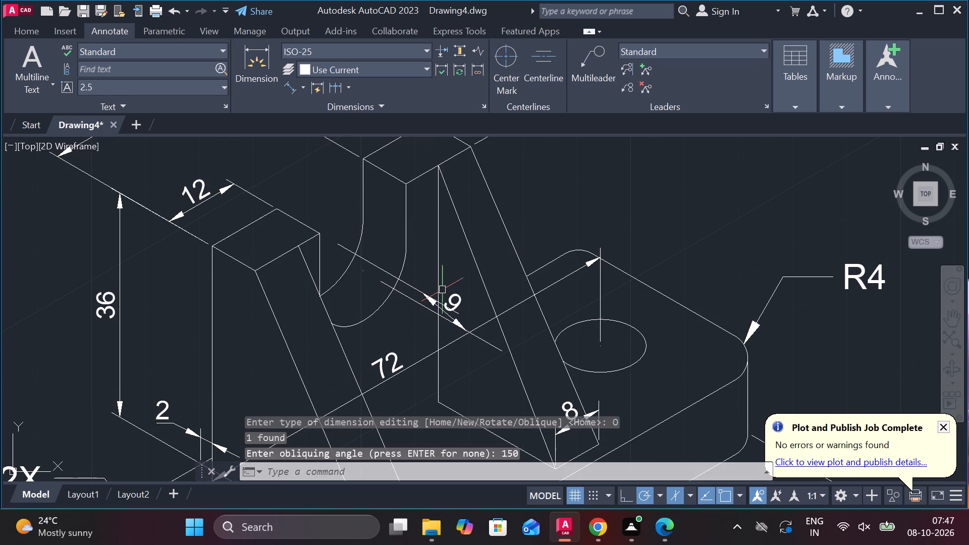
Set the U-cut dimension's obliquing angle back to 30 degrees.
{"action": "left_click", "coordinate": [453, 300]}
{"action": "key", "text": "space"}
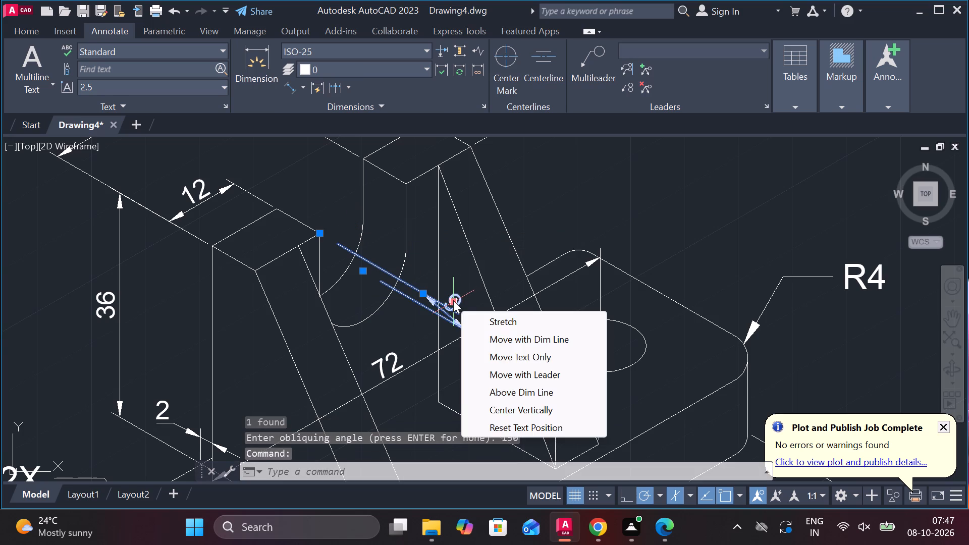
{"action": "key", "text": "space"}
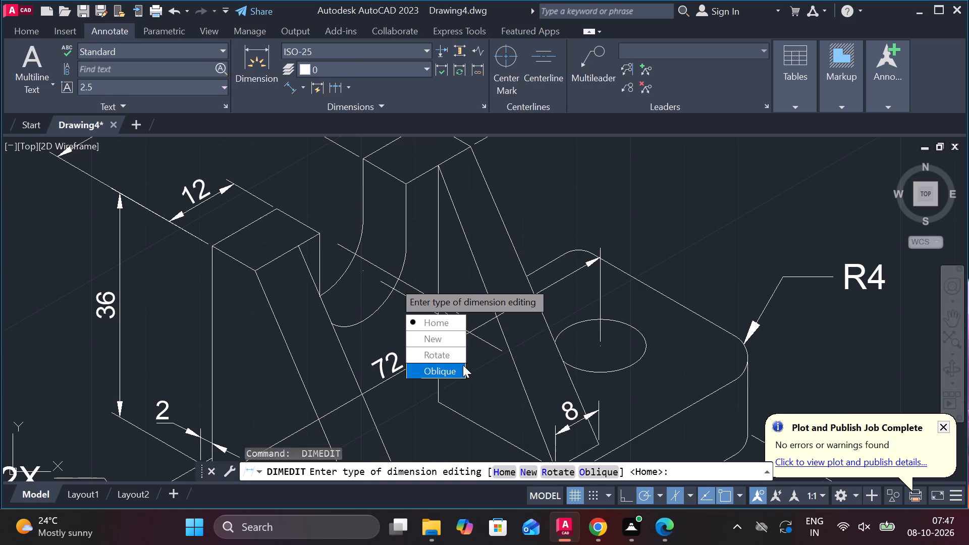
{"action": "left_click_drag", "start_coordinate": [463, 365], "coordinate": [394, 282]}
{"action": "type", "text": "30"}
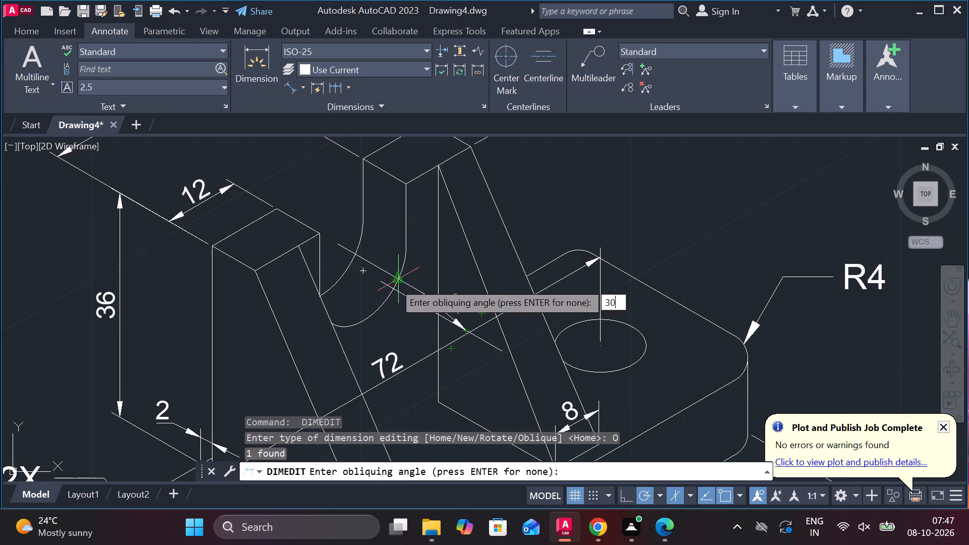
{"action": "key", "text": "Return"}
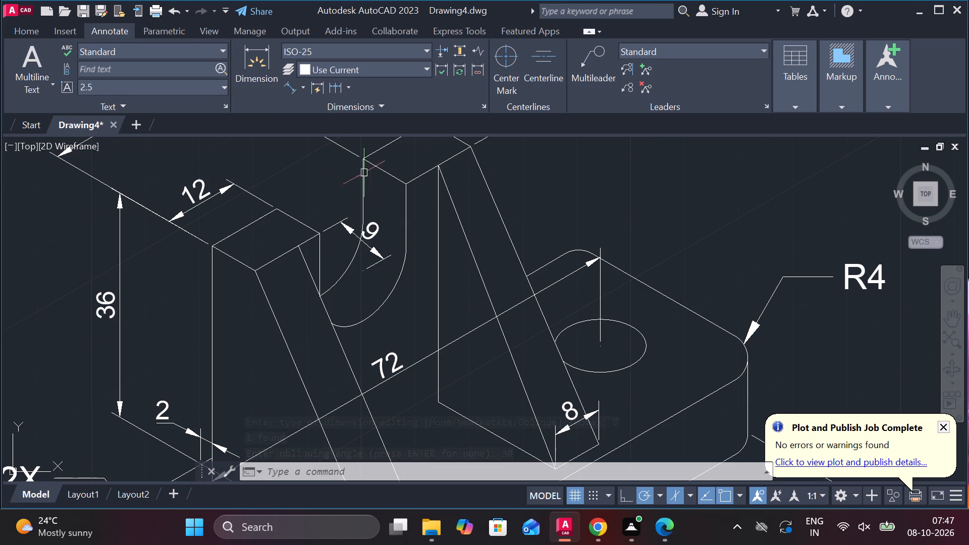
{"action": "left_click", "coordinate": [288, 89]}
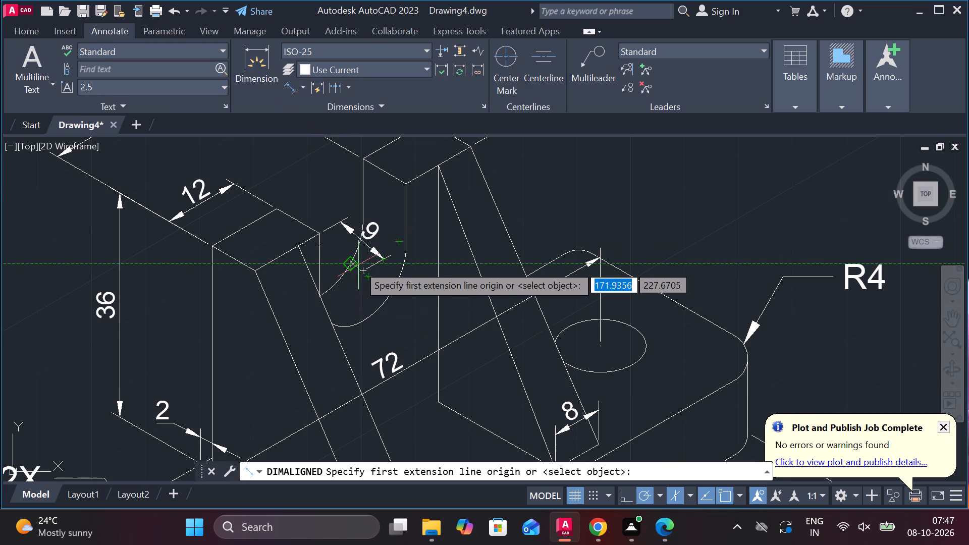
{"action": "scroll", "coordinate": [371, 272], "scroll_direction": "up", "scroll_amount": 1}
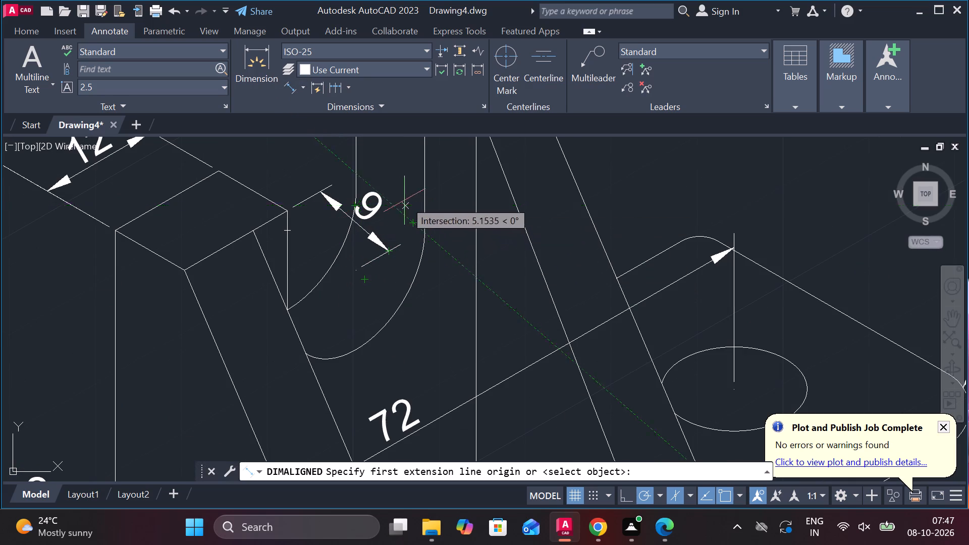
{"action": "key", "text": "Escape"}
Erase the obliqued dimension at the U-cut beside the front rib's top corner.
{"action": "left_click", "coordinate": [366, 213]}
{"action": "type", "text": "E"}
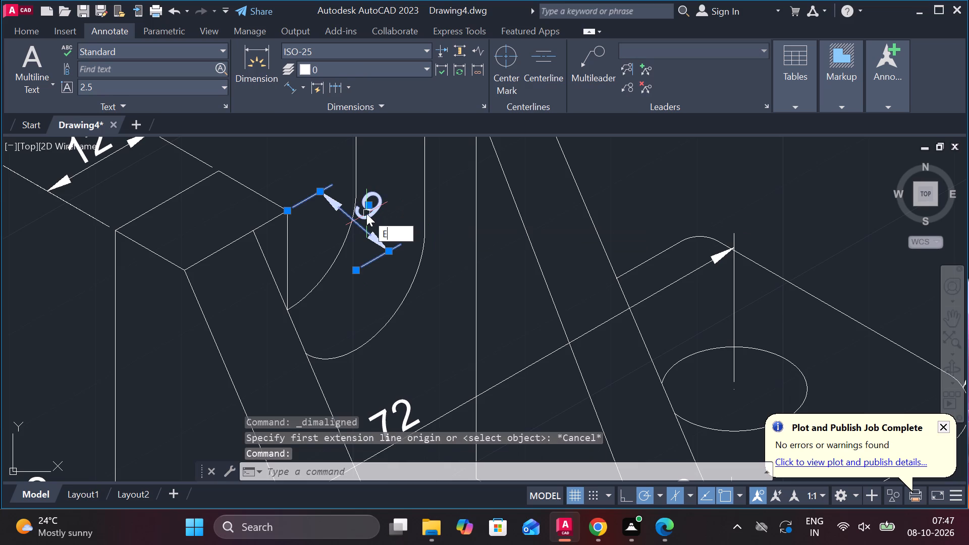
{"action": "key", "text": "space"}
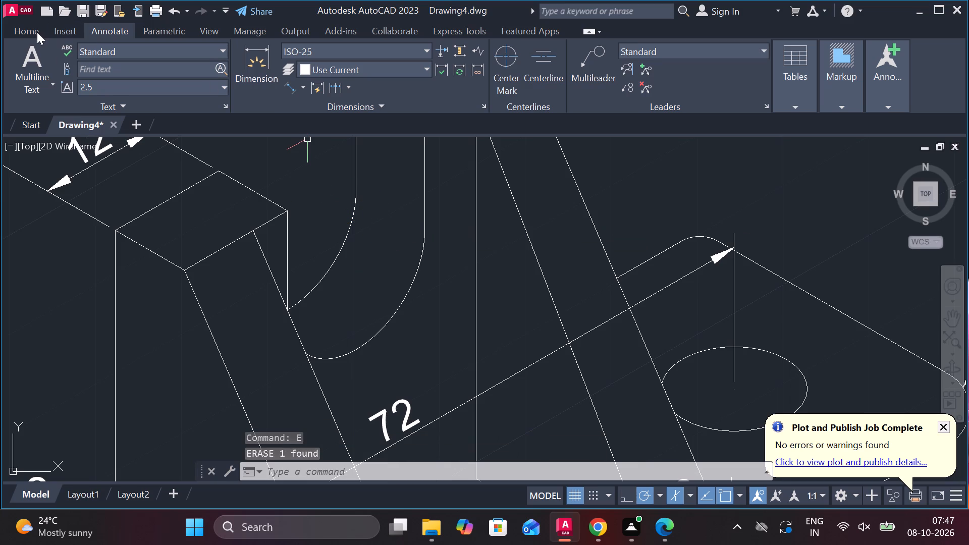
Draw a line from the front rib's top inner corner, 8 along the 30-degree axis and 10 straight down into the U-cut.
{"action": "key", "text": "l"}
{"action": "key", "text": "Return"}
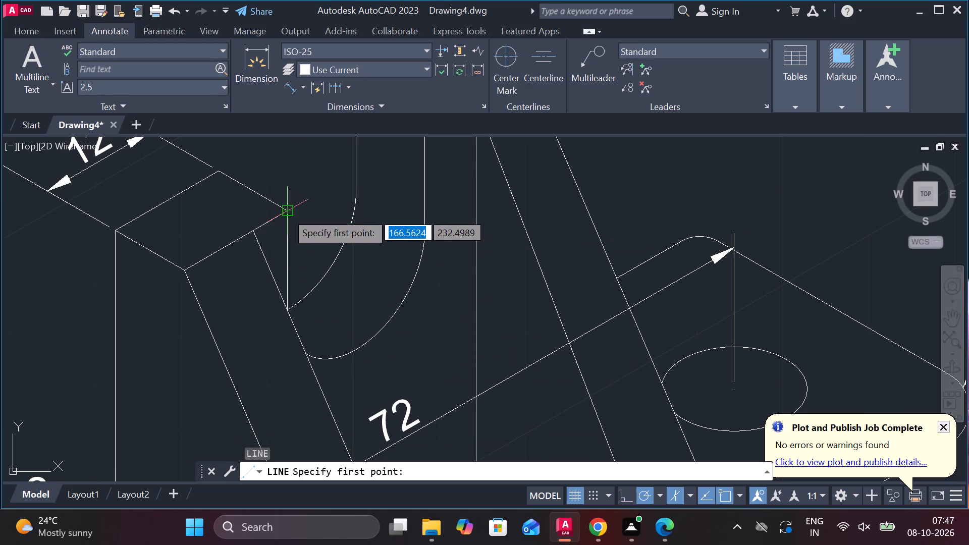
{"action": "left_click", "coordinate": [286, 212]}
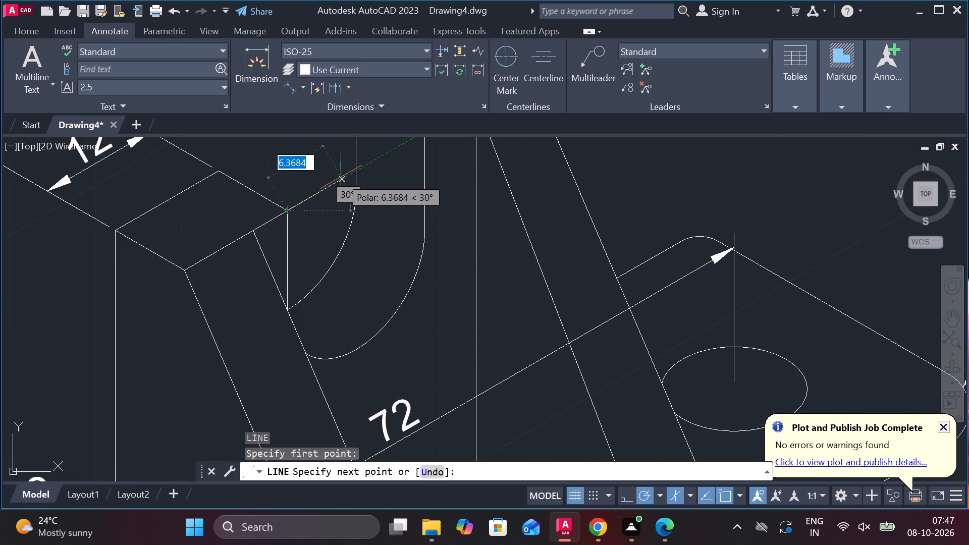
{"action": "scroll", "coordinate": [341, 177], "scroll_direction": "down", "scroll_amount": 1}
{"action": "middle_click_drag", "start_coordinate": [341, 177], "coordinate": [340, 216]}
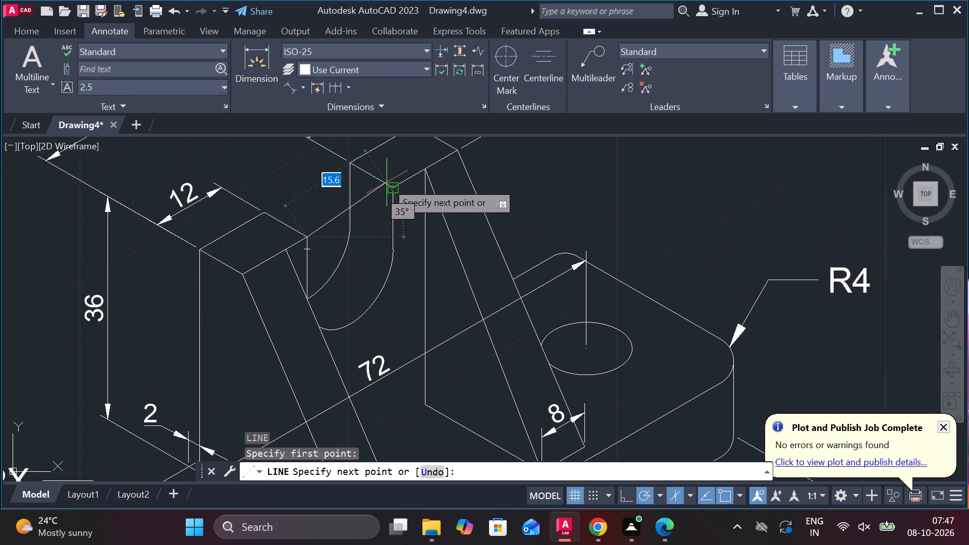
{"action": "scroll", "coordinate": [391, 182], "scroll_direction": "up", "scroll_amount": 2}
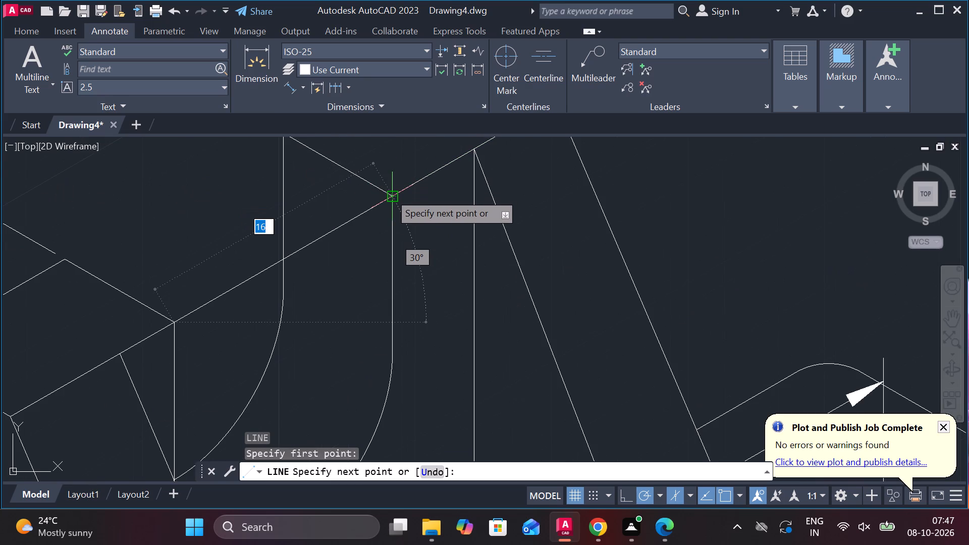
{"action": "key", "text": "8"}
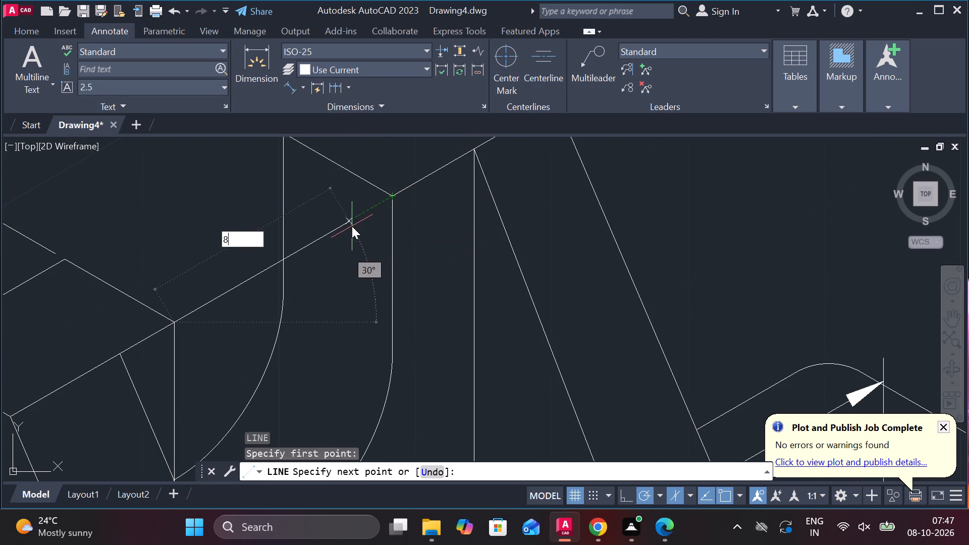
{"action": "key", "text": "Return"}
{"action": "middle_click_drag", "start_coordinate": [322, 347], "coordinate": [316, 285]}
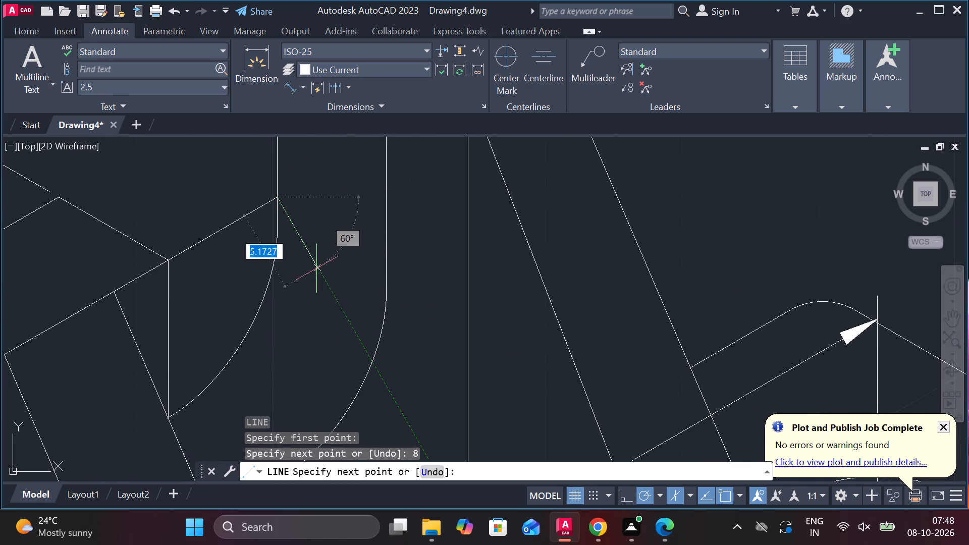
{"action": "type", "text": "10"}
{"action": "key", "text": "Return"}
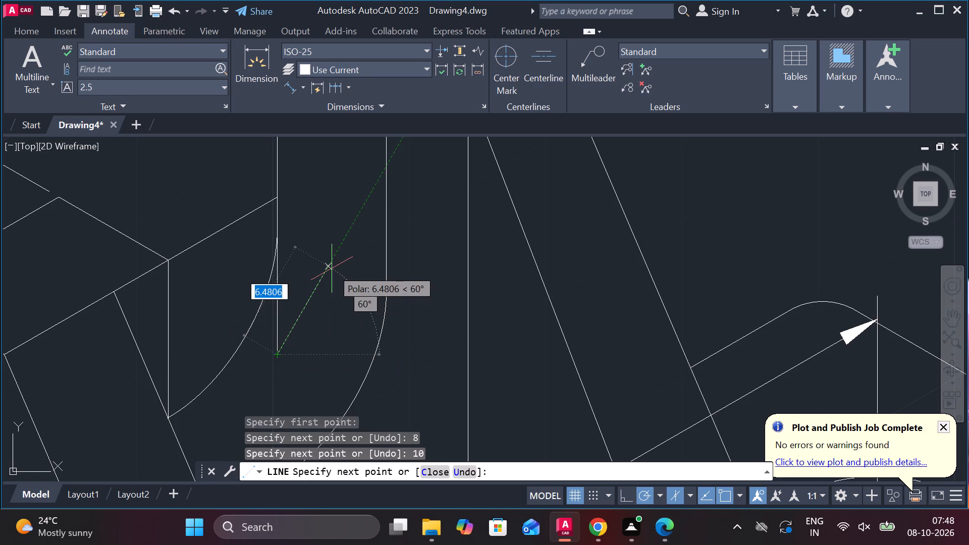
{"action": "key", "text": "Escape"}
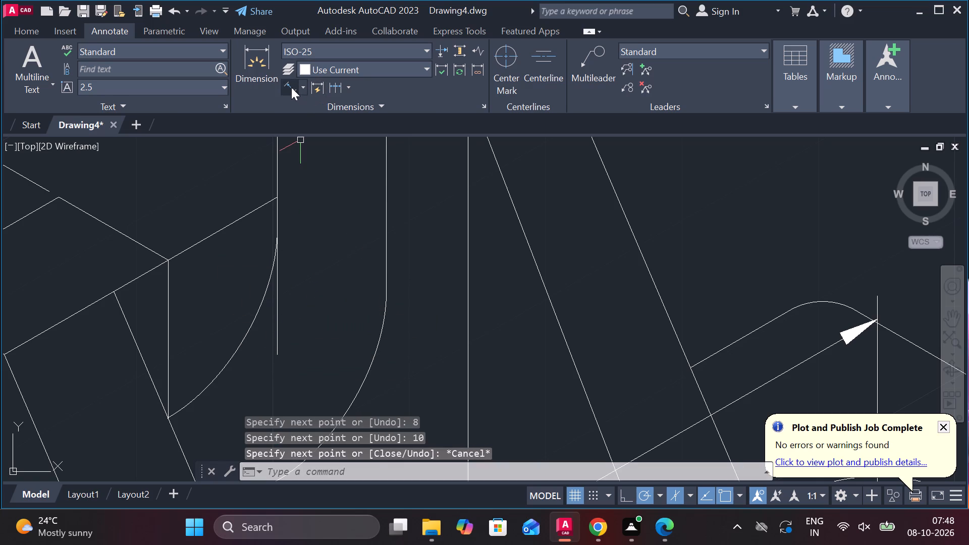
Add an aligned dimension to the 10-long vertical line, placing it inside the U-cut.
{"action": "left_click", "coordinate": [291, 87]}
{"action": "left_click", "coordinate": [276, 197]}
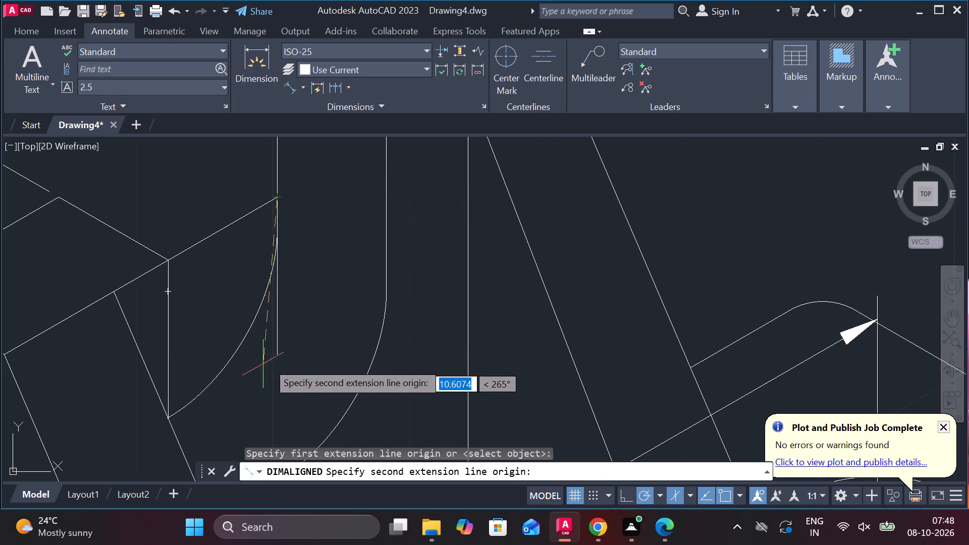
{"action": "left_click", "coordinate": [278, 357]}
{"action": "left_click", "coordinate": [316, 340]}
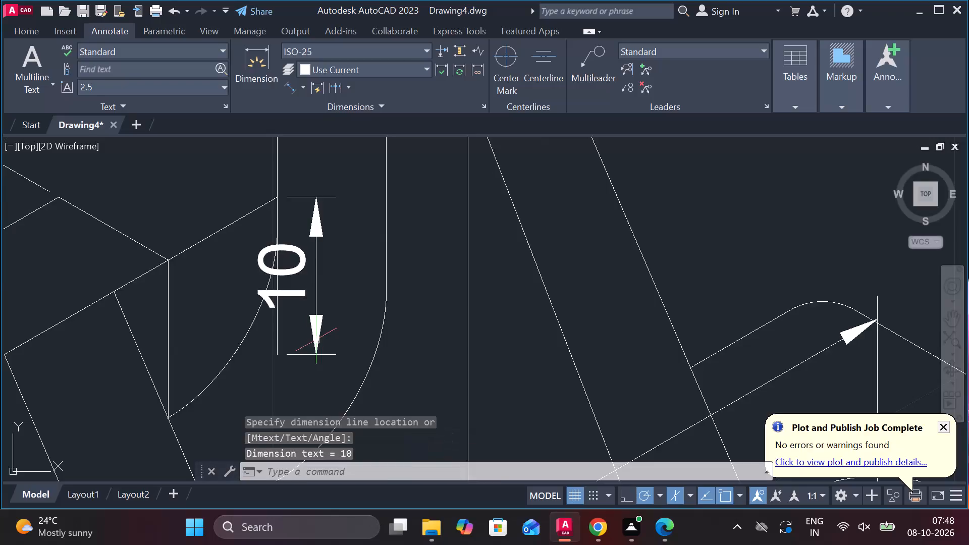
Draw a 100 x 40 rectangle in the empty space to the right of the isometric drawing.
{"action": "scroll", "coordinate": [316, 340], "scroll_direction": "down", "scroll_amount": 3}
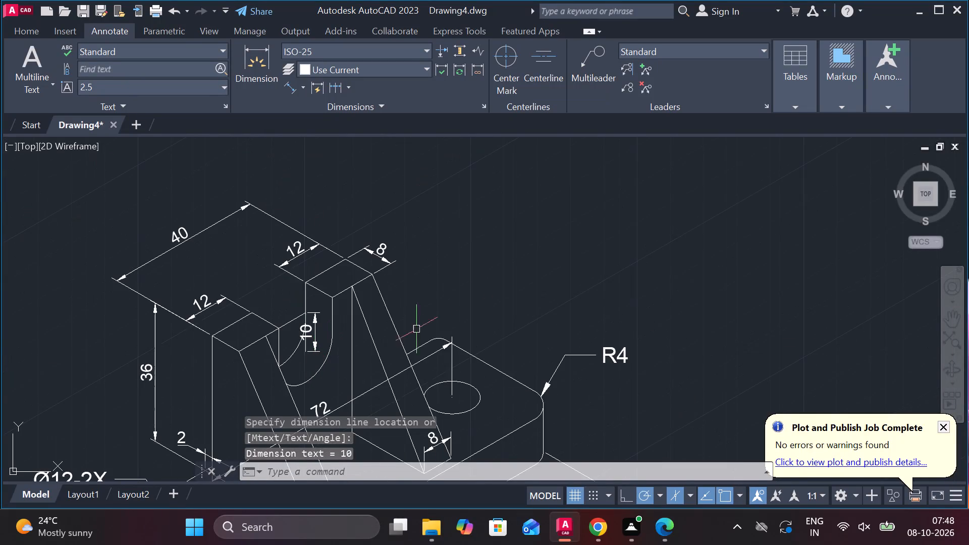
{"action": "middle_click_drag", "start_coordinate": [482, 288], "coordinate": [584, 240]}
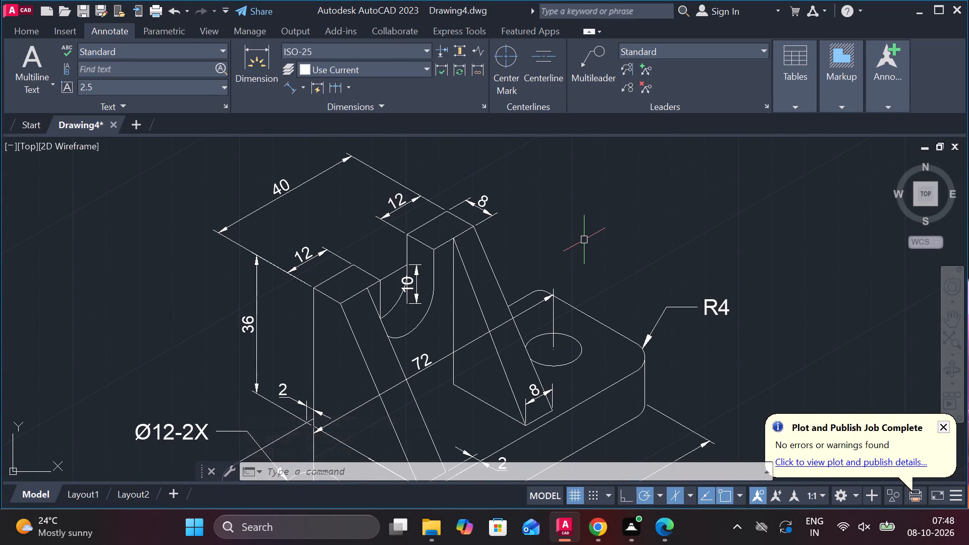
{"action": "scroll", "coordinate": [584, 240], "scroll_direction": "down", "scroll_amount": 1}
{"action": "left_click", "coordinate": [38, 35]}
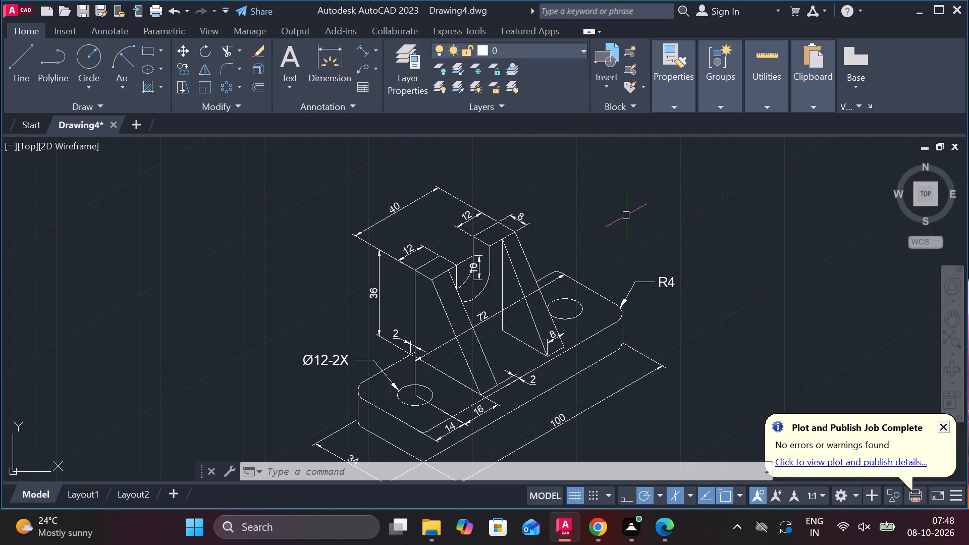
{"action": "scroll", "coordinate": [618, 214], "scroll_direction": "down", "scroll_amount": 1}
{"action": "middle_click_drag", "start_coordinate": [616, 214], "coordinate": [579, 201]}
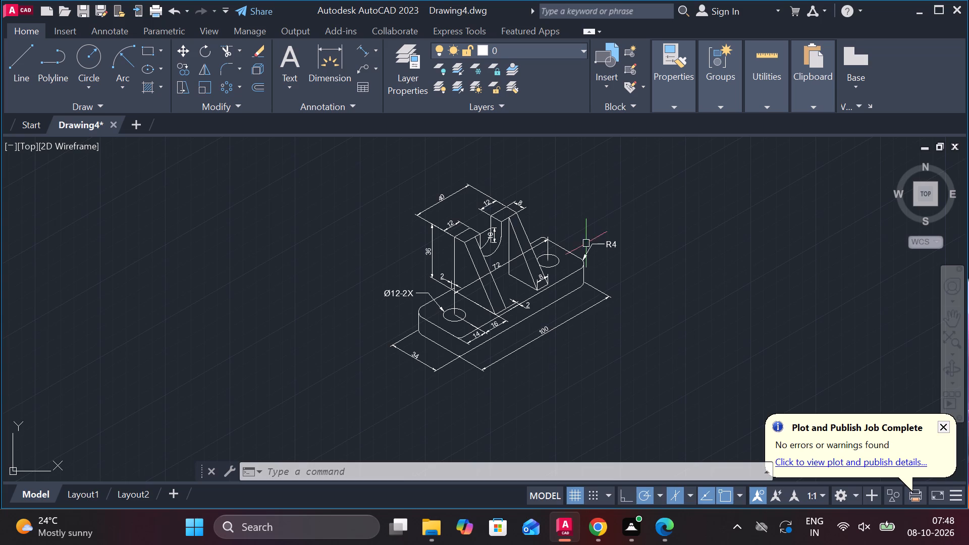
{"action": "left_click", "coordinate": [144, 54]}
{"action": "middle_click_drag", "start_coordinate": [604, 222], "coordinate": [447, 195]}
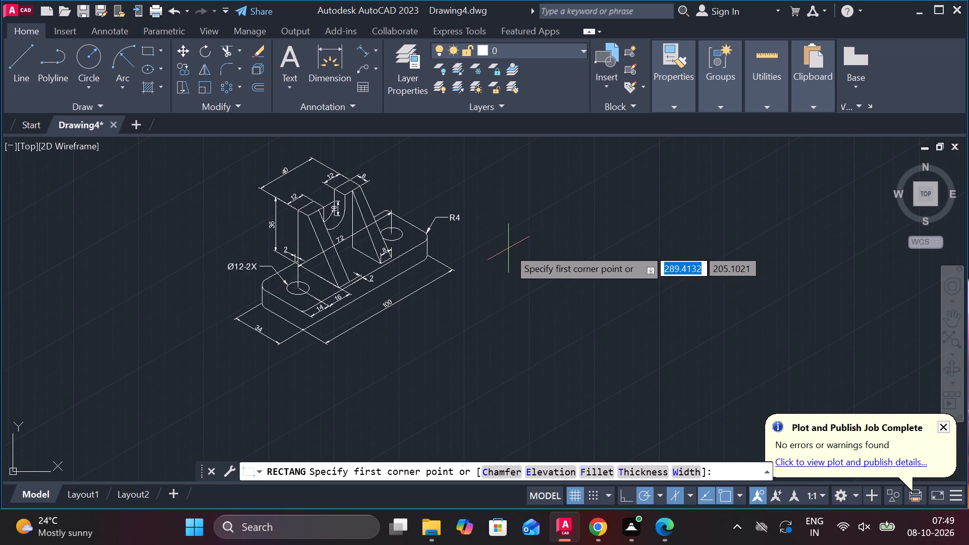
{"action": "left_click", "coordinate": [510, 248]}
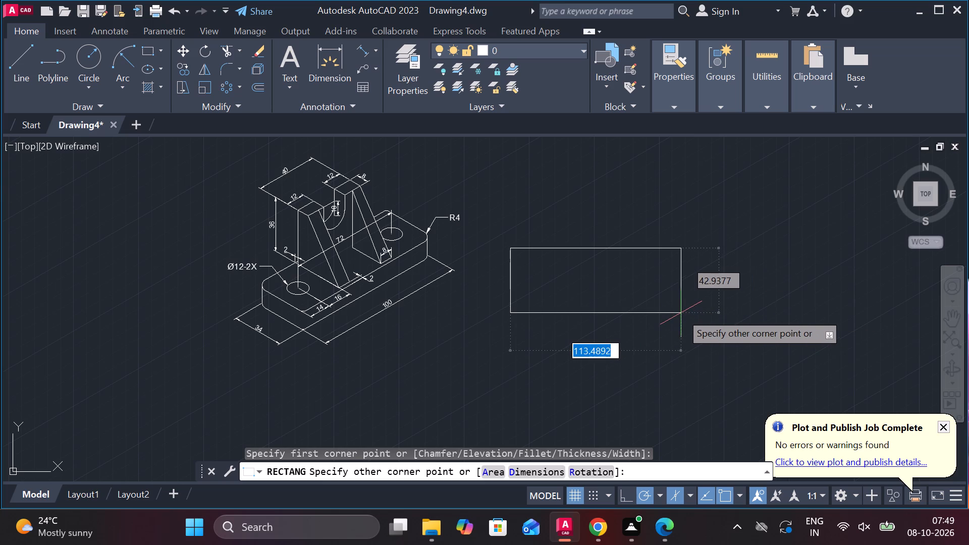
{"action": "scroll", "coordinate": [677, 304], "scroll_direction": "up", "scroll_amount": 1}
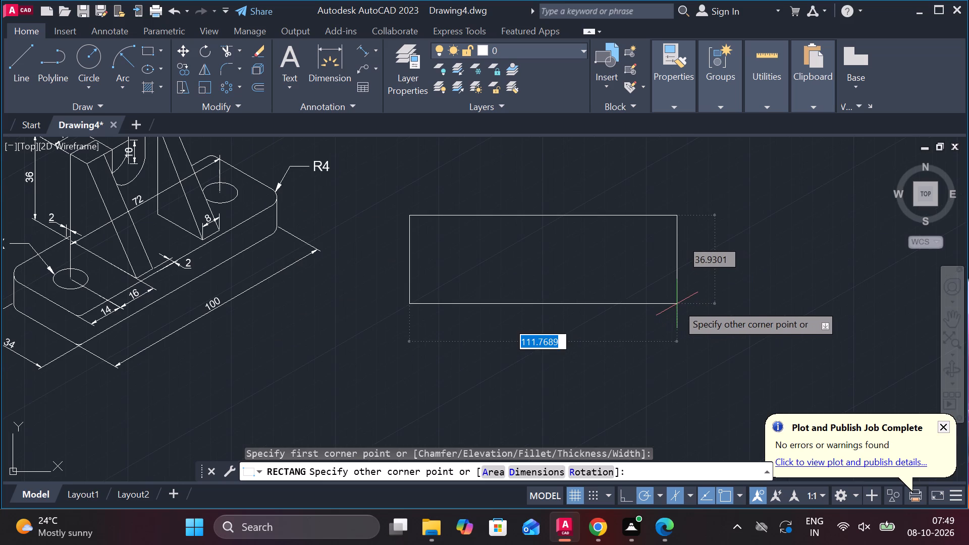
{"action": "type", "text": "100"}
{"action": "key", "text": "Tab"}
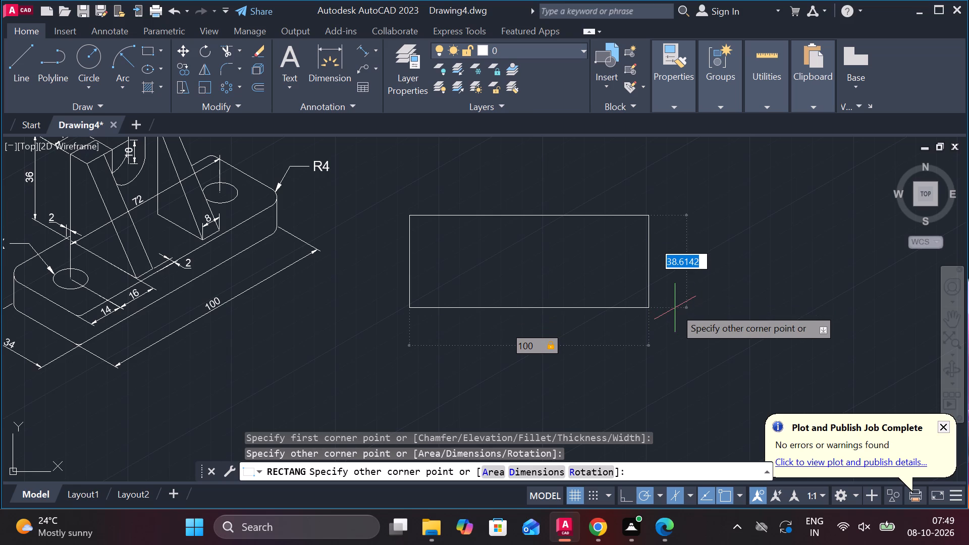
{"action": "type", "text": "40"}
{"action": "key", "text": "Return"}
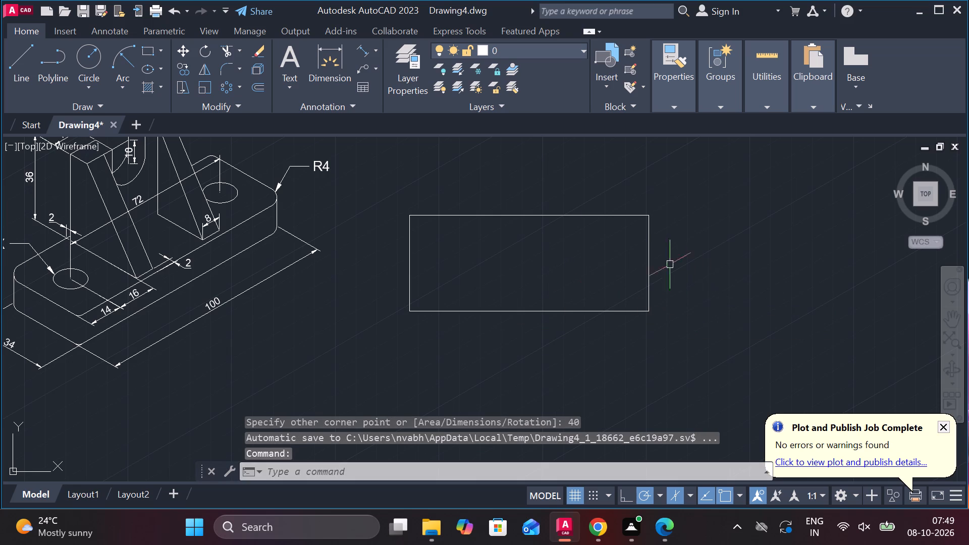
Explode the 100 x 40 rectangle into separate lines.
{"action": "left_click", "coordinate": [396, 195]}
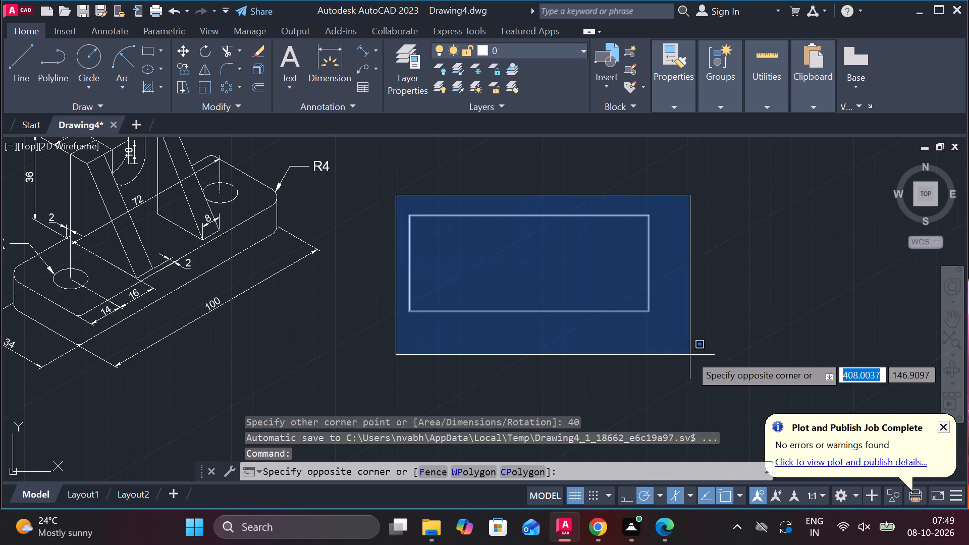
{"action": "left_click", "coordinate": [690, 355]}
{"action": "type", "text": "EX"}
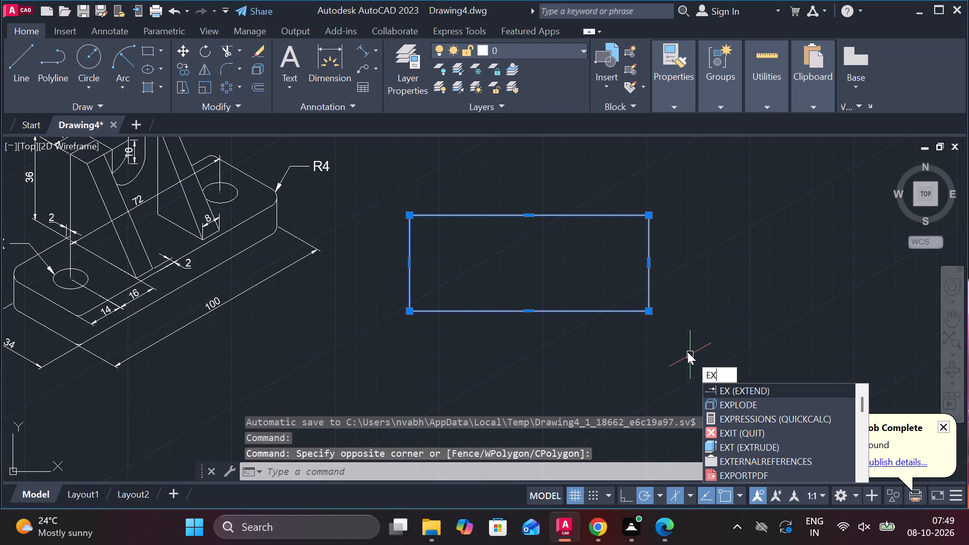
{"action": "left_click", "coordinate": [735, 404]}
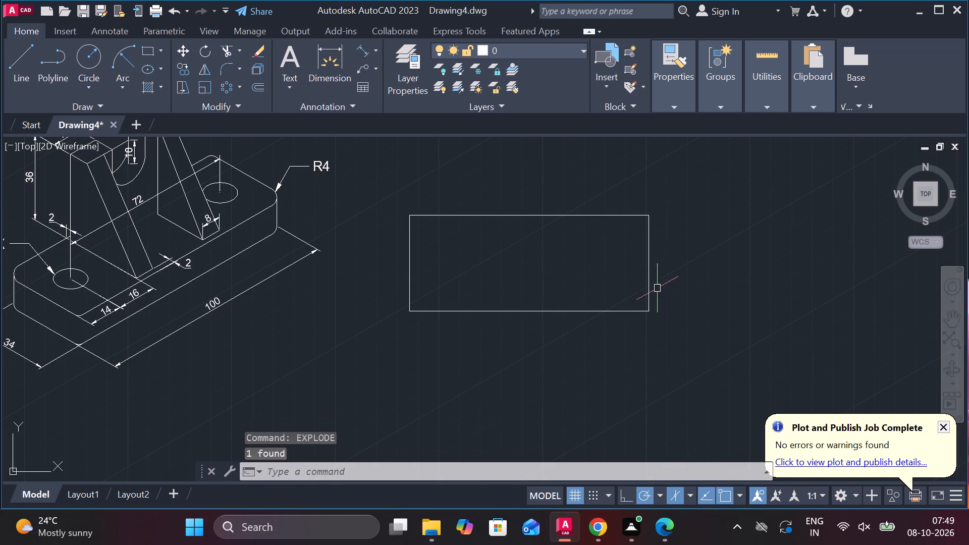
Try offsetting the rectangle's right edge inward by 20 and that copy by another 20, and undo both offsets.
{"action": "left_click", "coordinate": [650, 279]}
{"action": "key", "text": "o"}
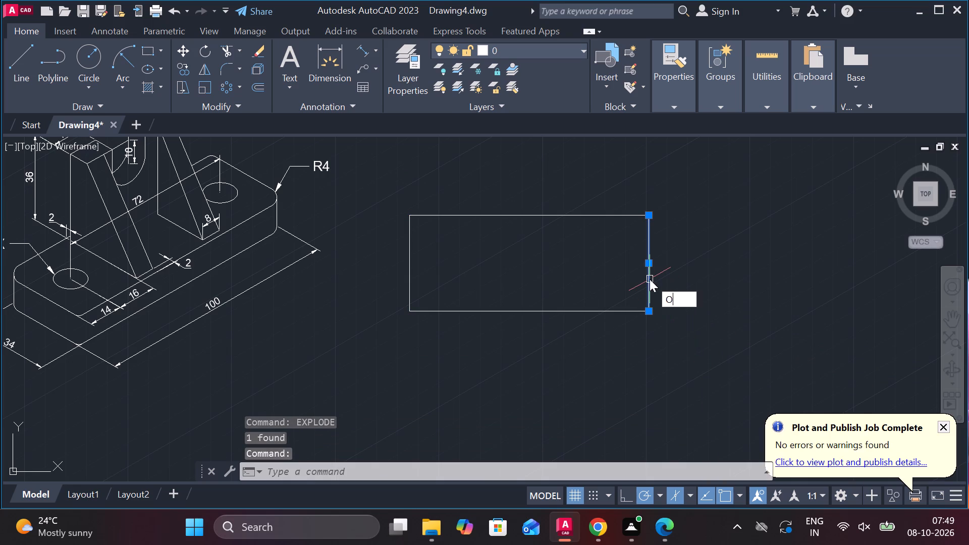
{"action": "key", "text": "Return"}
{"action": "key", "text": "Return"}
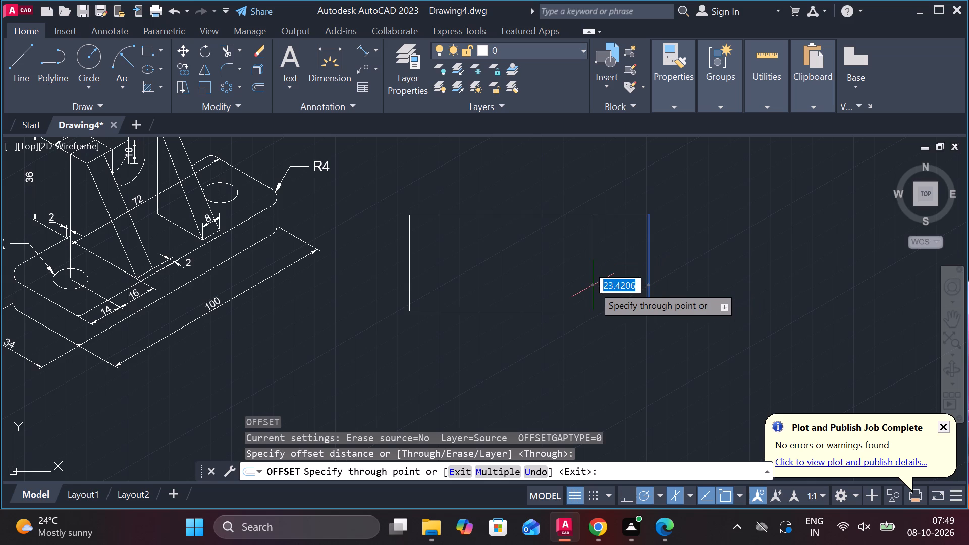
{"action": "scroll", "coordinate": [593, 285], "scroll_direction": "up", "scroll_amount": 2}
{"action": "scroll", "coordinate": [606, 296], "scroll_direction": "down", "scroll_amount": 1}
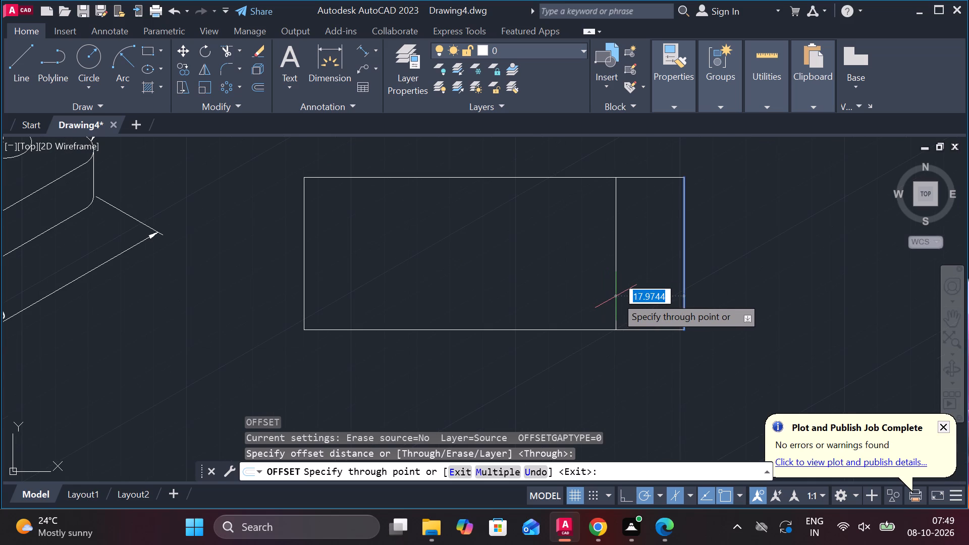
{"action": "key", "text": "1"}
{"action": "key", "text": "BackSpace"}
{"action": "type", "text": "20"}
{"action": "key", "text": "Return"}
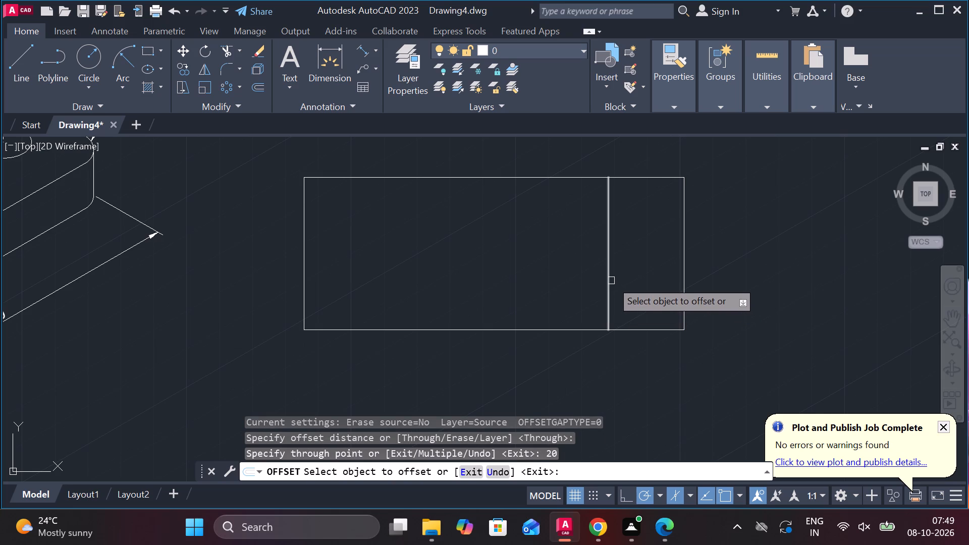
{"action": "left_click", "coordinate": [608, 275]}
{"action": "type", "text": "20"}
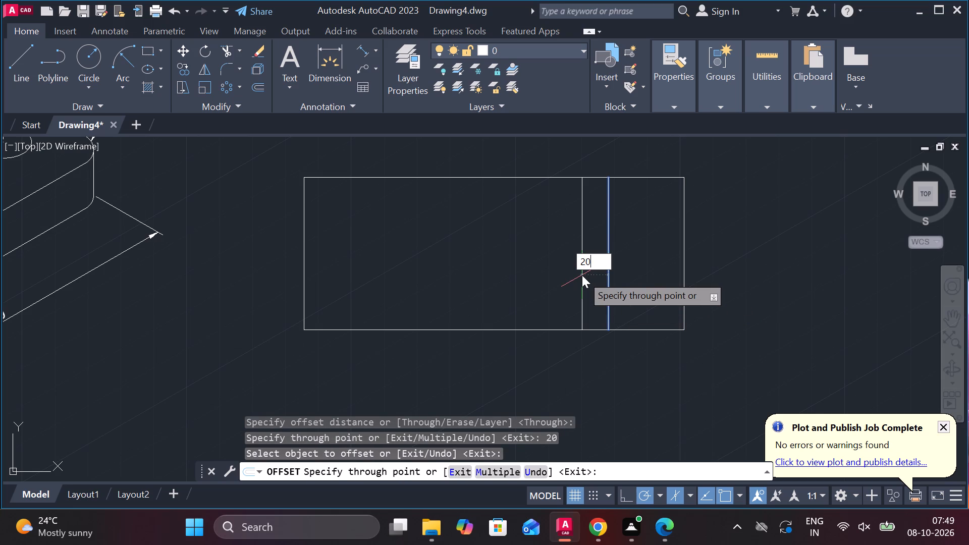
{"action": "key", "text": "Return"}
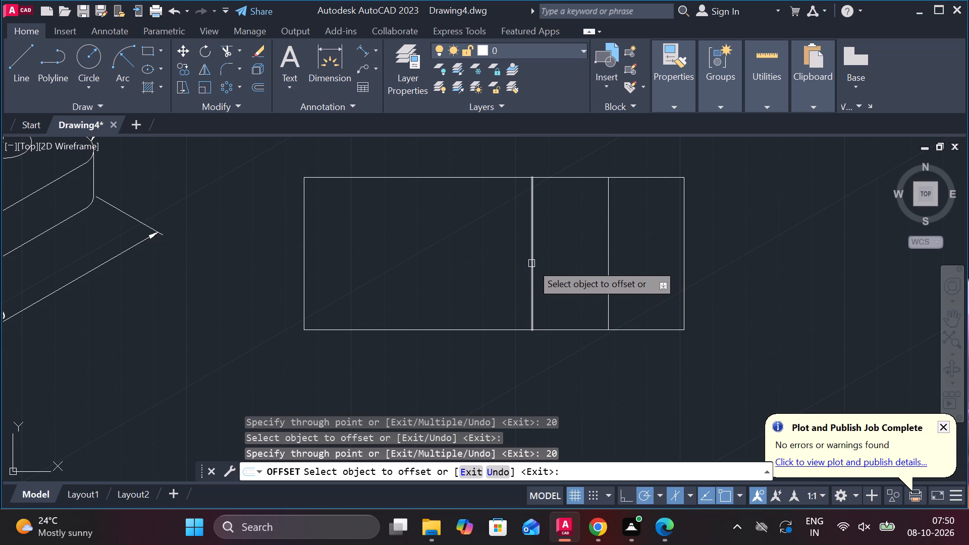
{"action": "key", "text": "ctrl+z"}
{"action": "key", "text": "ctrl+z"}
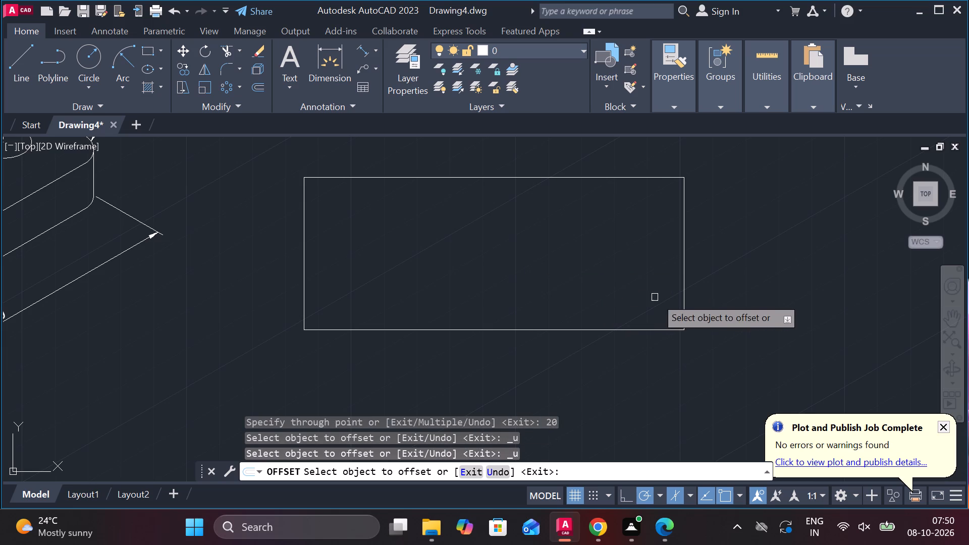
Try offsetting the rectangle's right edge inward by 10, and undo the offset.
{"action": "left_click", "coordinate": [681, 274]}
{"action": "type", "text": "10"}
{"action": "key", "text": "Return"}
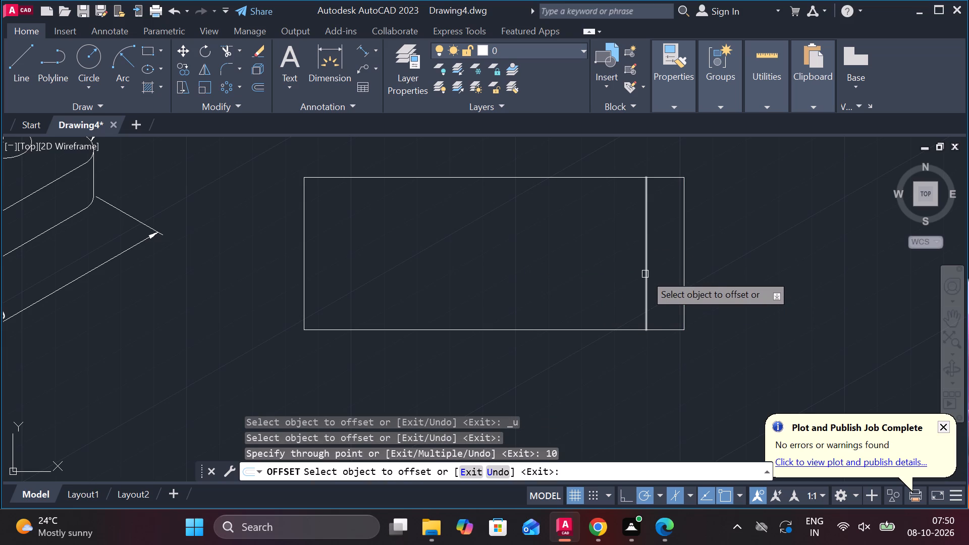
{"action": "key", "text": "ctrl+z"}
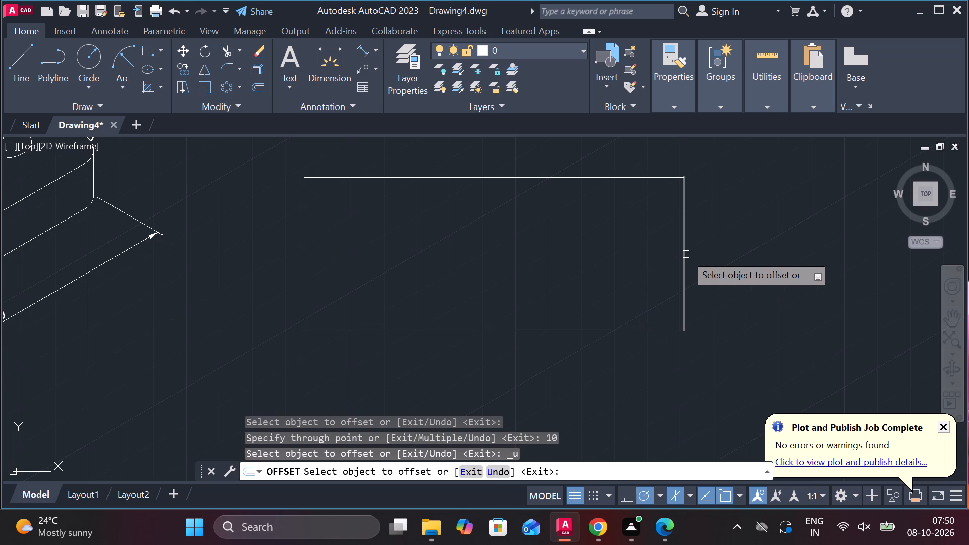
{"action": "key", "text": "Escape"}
Erase the four lines of the exploded 100 x 40 rectangle beside the isometric drawing.
{"action": "scroll", "coordinate": [554, 249], "scroll_direction": "down", "scroll_amount": 1}
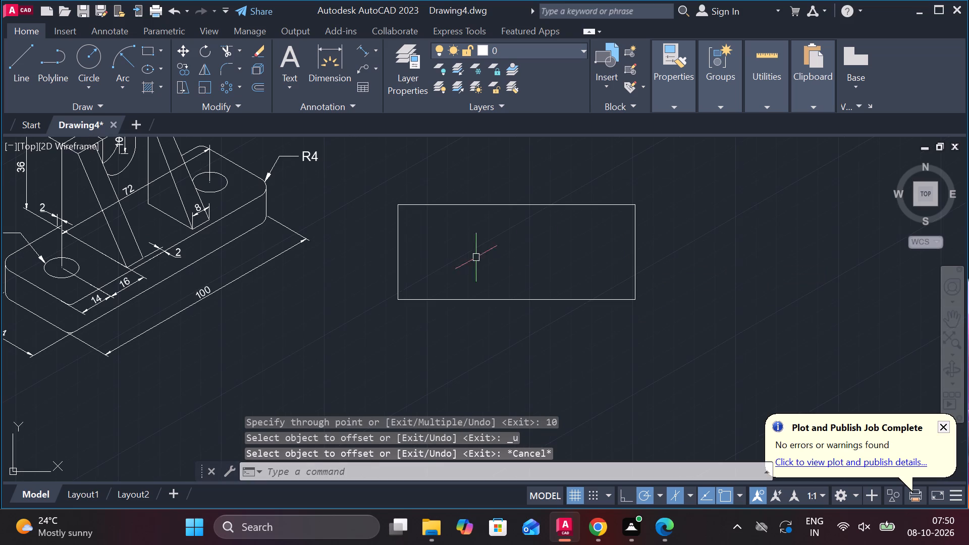
{"action": "left_click_drag", "start_coordinate": [383, 177], "coordinate": [518, 215]}
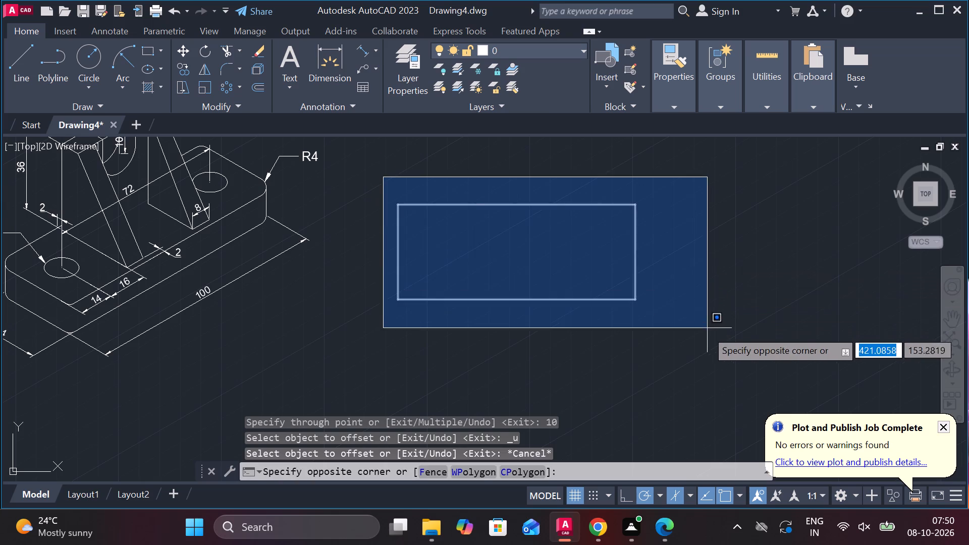
{"action": "left_click", "coordinate": [705, 334]}
{"action": "type", "text": "E"}
{"action": "key", "text": "space"}
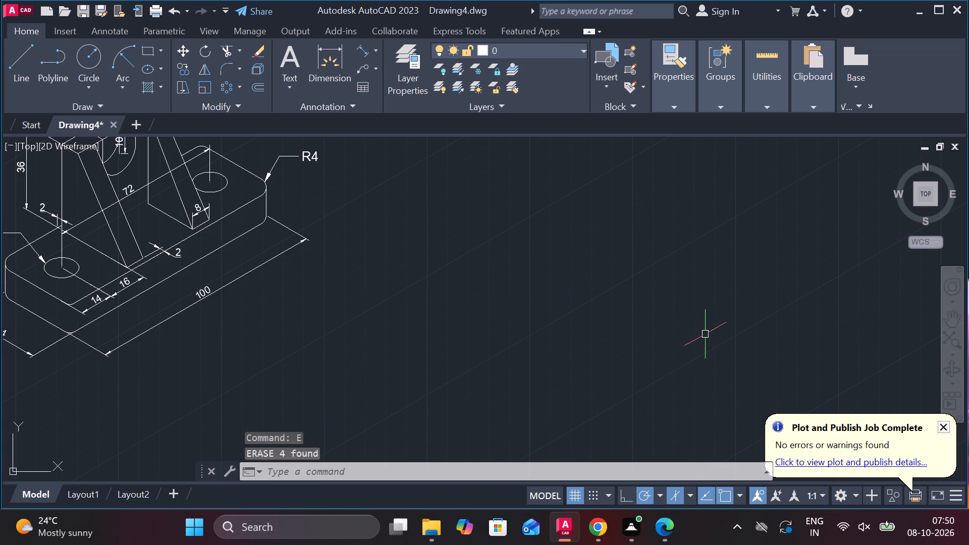
Draw a 190 x 30 rectangle in the empty space beside the isometric drawing.
{"action": "left_click", "coordinate": [144, 52]}
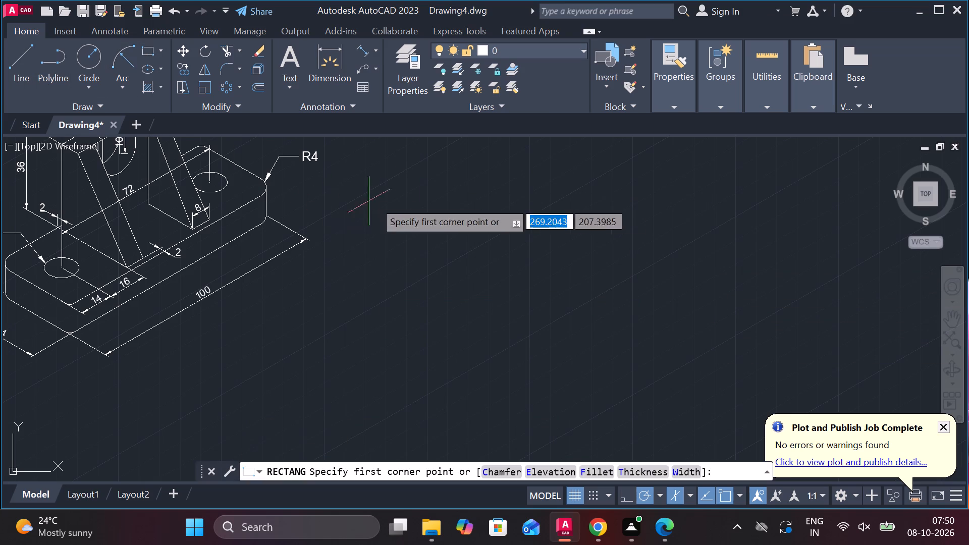
{"action": "left_click", "coordinate": [417, 202]}
{"action": "type", "text": "190"}
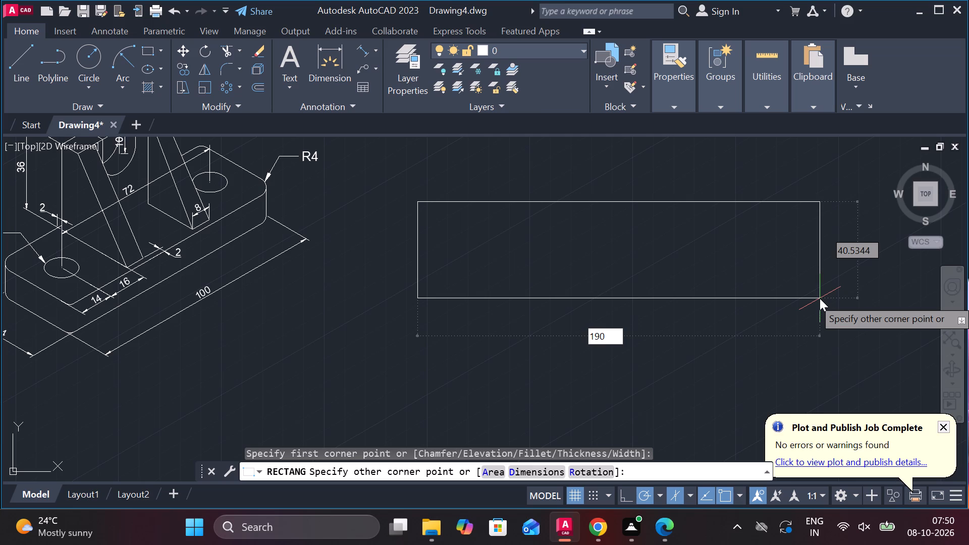
{"action": "key", "text": "Tab"}
{"action": "type", "text": "65"}
{"action": "key", "text": "BackSpace"}
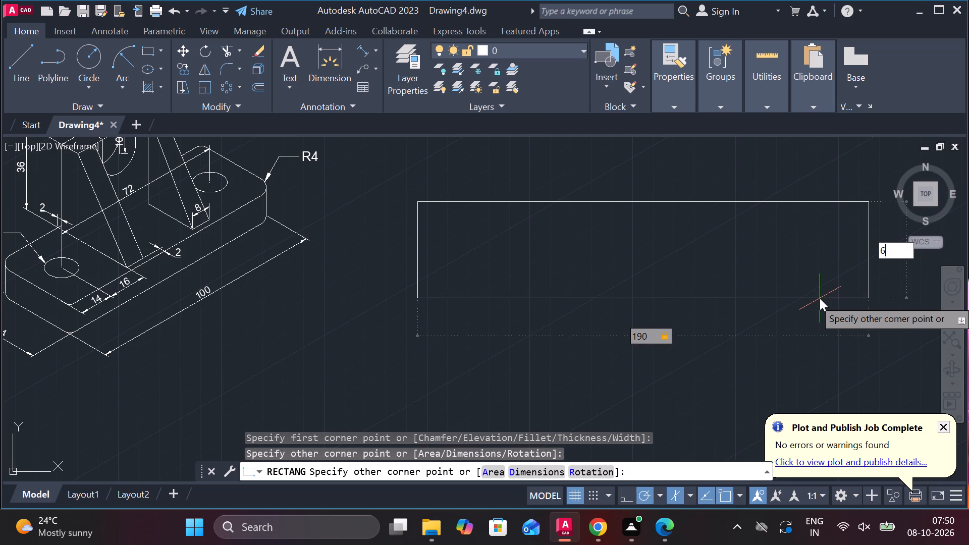
{"action": "key", "text": "BackSpace"}
{"action": "type", "text": "30"}
{"action": "key", "text": "Return"}
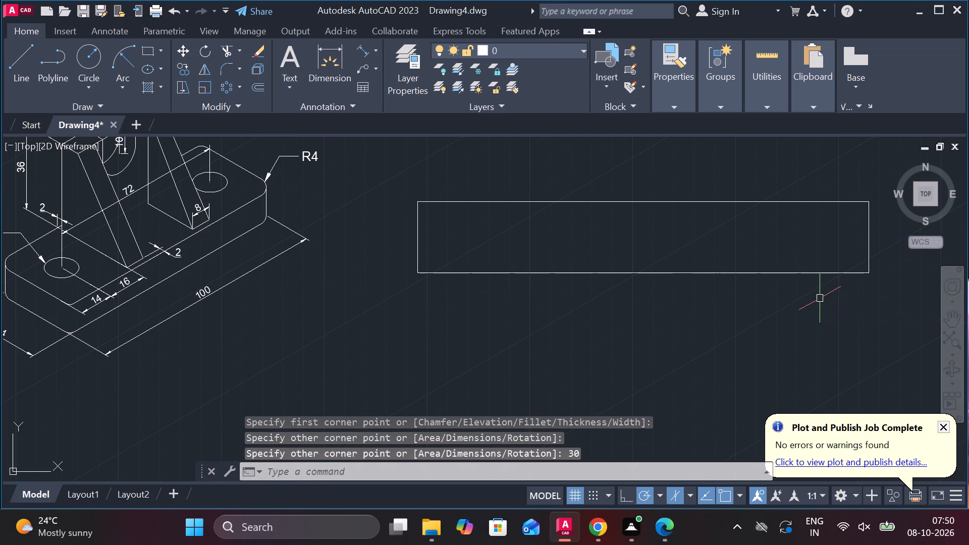
Explode the 190 x 30 rectangle into separate lines.
{"action": "scroll", "coordinate": [819, 298], "scroll_direction": "down", "scroll_amount": 1}
{"action": "middle_click_drag", "start_coordinate": [819, 298], "coordinate": [683, 373]}
{"action": "scroll", "coordinate": [557, 352], "scroll_direction": "up", "scroll_amount": 1}
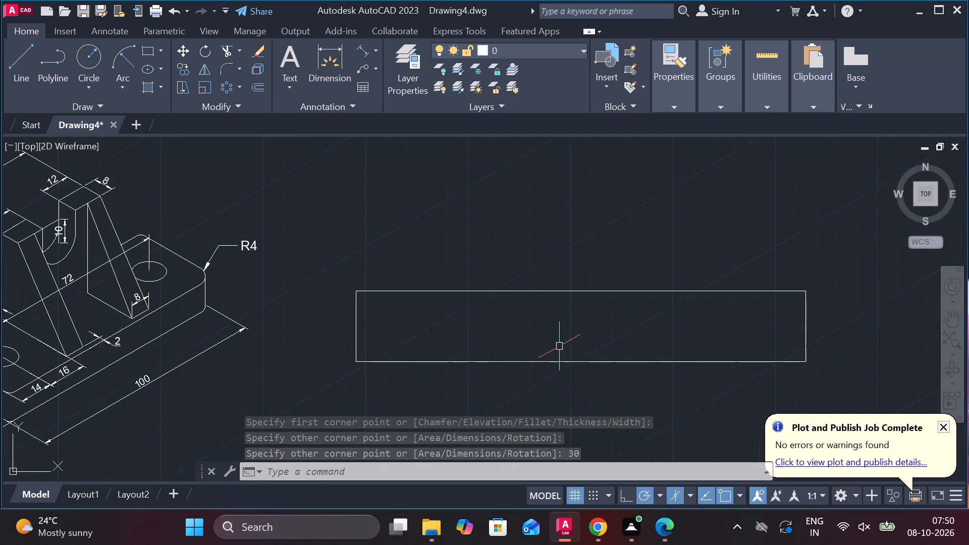
{"action": "middle_click_drag", "start_coordinate": [559, 346], "coordinate": [543, 341]}
{"action": "left_click", "coordinate": [309, 251]}
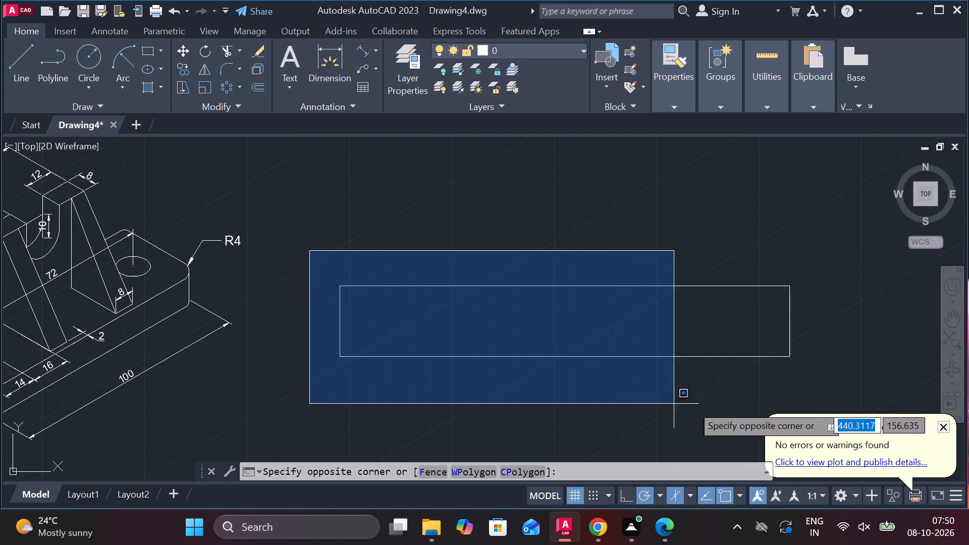
{"action": "left_click", "coordinate": [817, 386]}
{"action": "type", "text": "EX"}
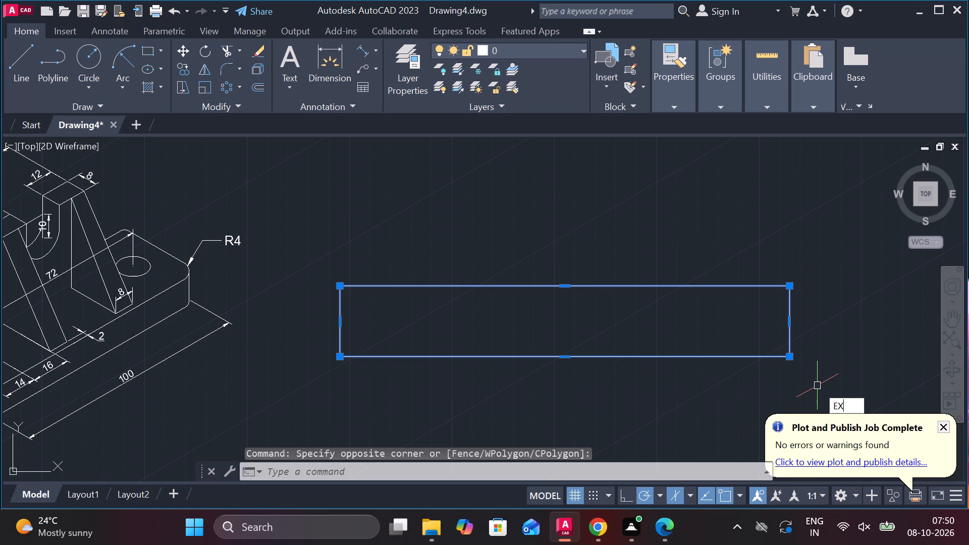
{"action": "left_click", "coordinate": [830, 319]}
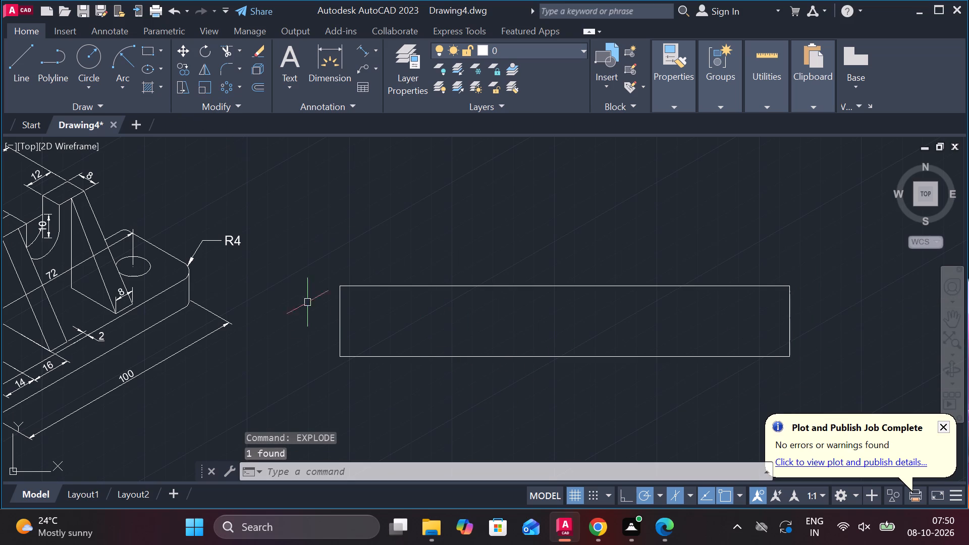
Offset the rectangle's right edge inward by 30, and offset each new copy by 30 to make three vertical division lines.
{"action": "key", "text": "o"}
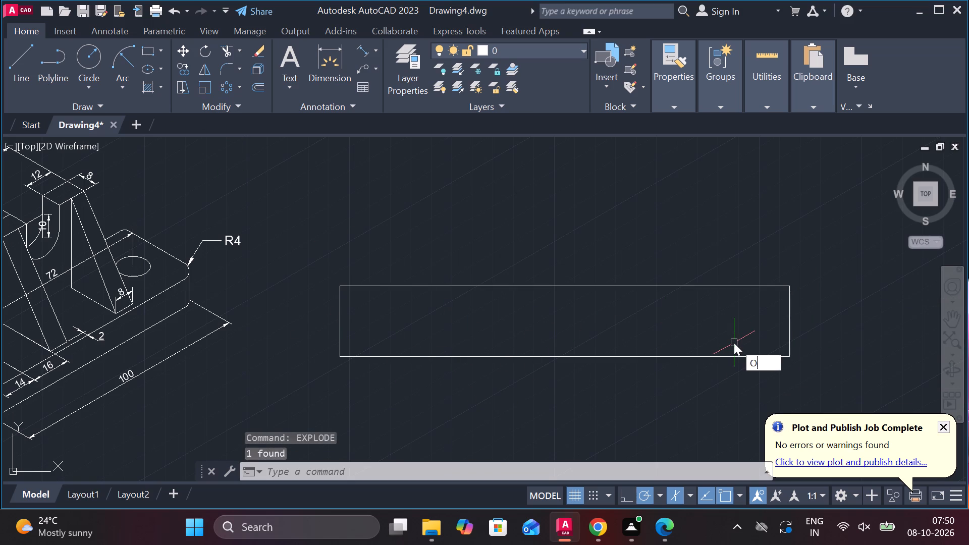
{"action": "key", "text": "Return"}
{"action": "key", "text": "Return"}
{"action": "left_click", "coordinate": [791, 327]}
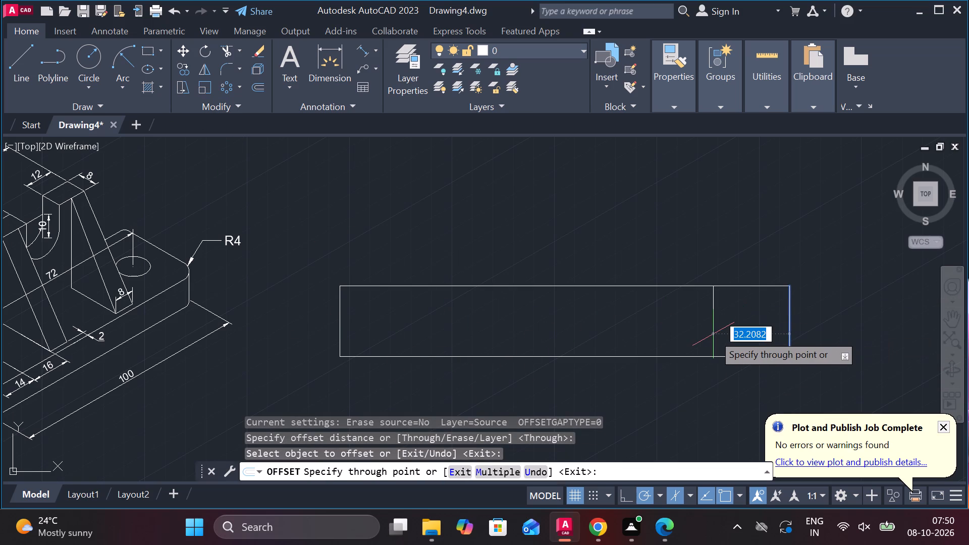
{"action": "type", "text": "30"}
{"action": "key", "text": "space"}
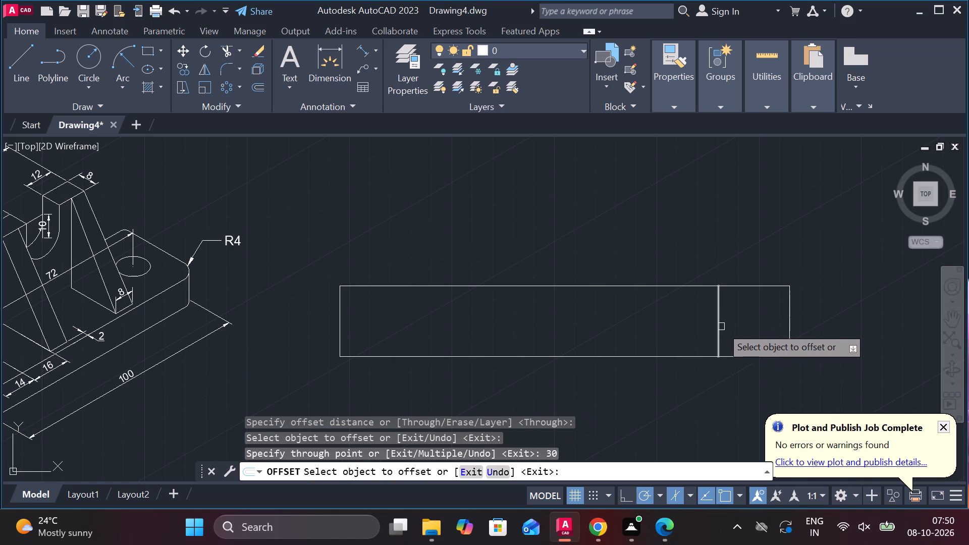
{"action": "left_click", "coordinate": [721, 326]}
{"action": "type", "text": "30"}
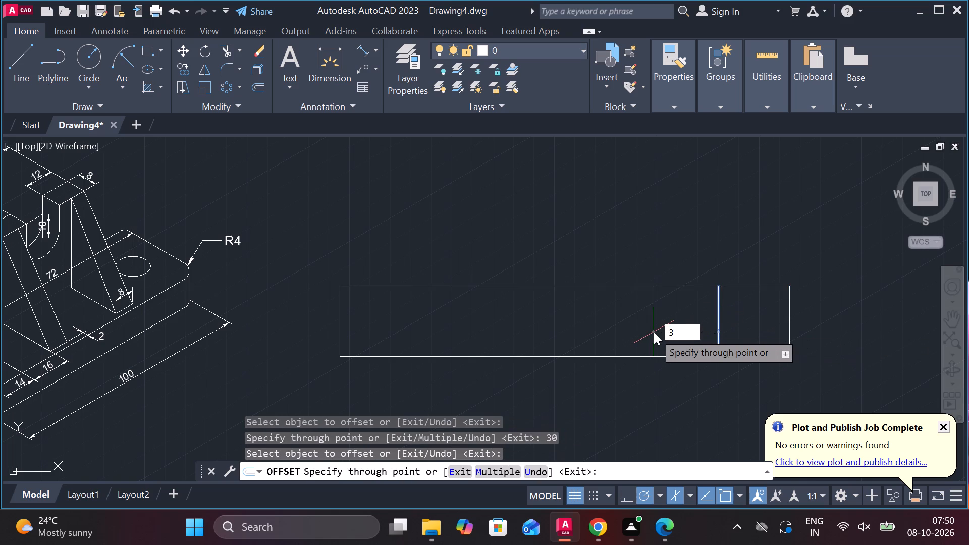
{"action": "key", "text": "space"}
{"action": "left_click", "coordinate": [650, 325]}
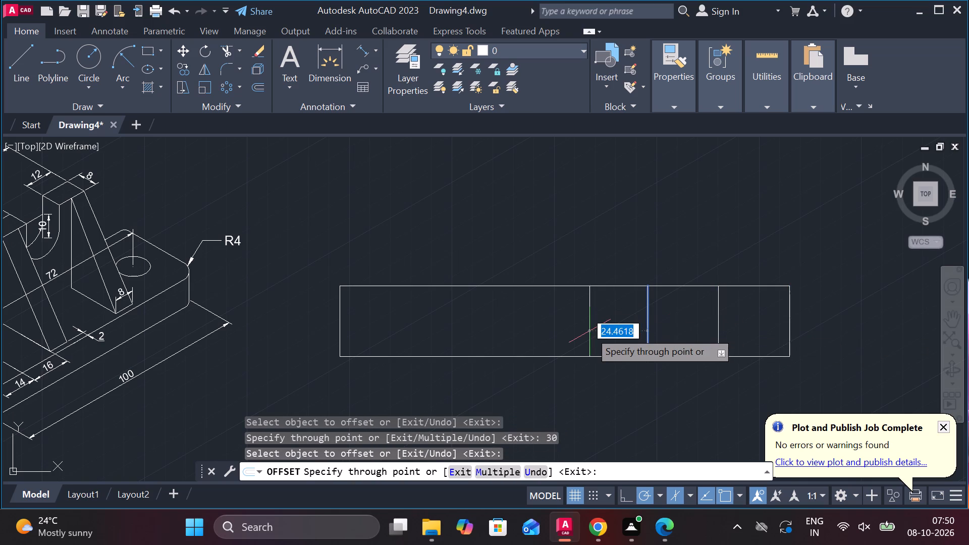
{"action": "key", "text": "3"}
{"action": "key", "text": "0"}
{"action": "key", "text": "Return"}
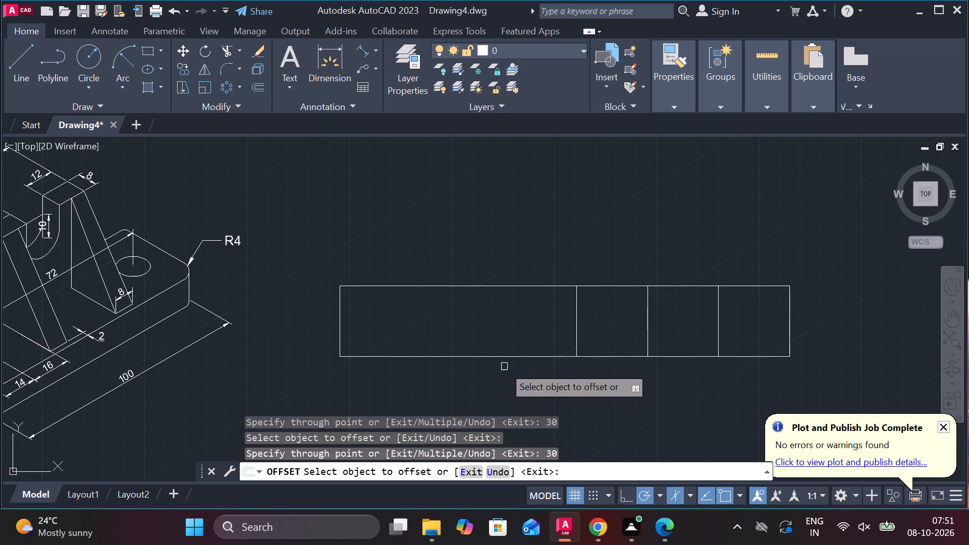
Offset the rectangle's bottom edge upward by 20.
{"action": "left_click", "coordinate": [454, 358]}
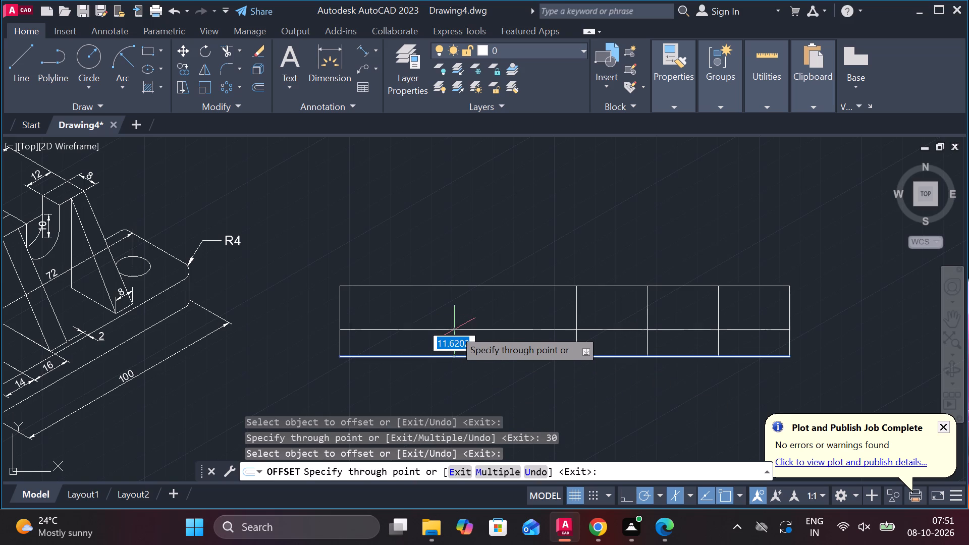
{"action": "scroll", "coordinate": [454, 326], "scroll_direction": "up", "scroll_amount": 1}
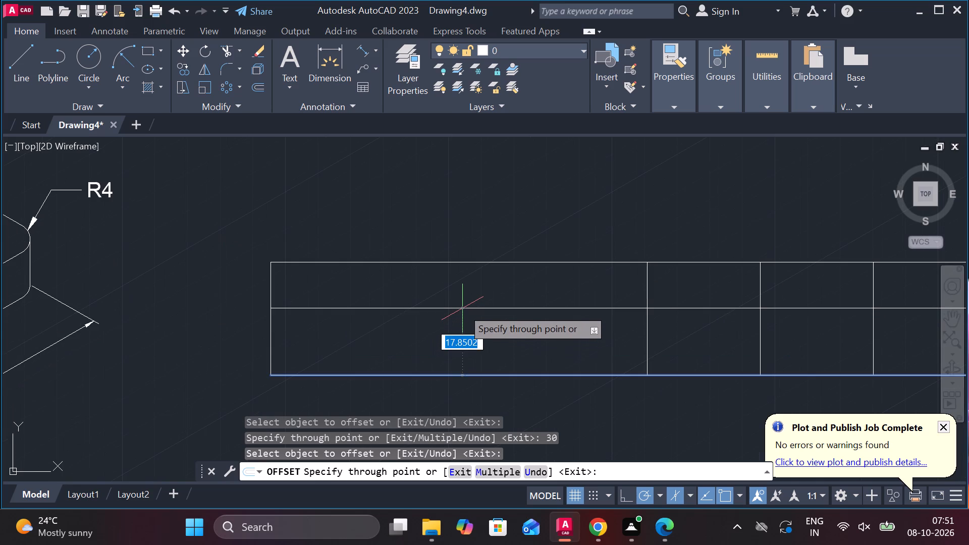
{"action": "type", "text": "20"}
{"action": "key", "text": "Return"}
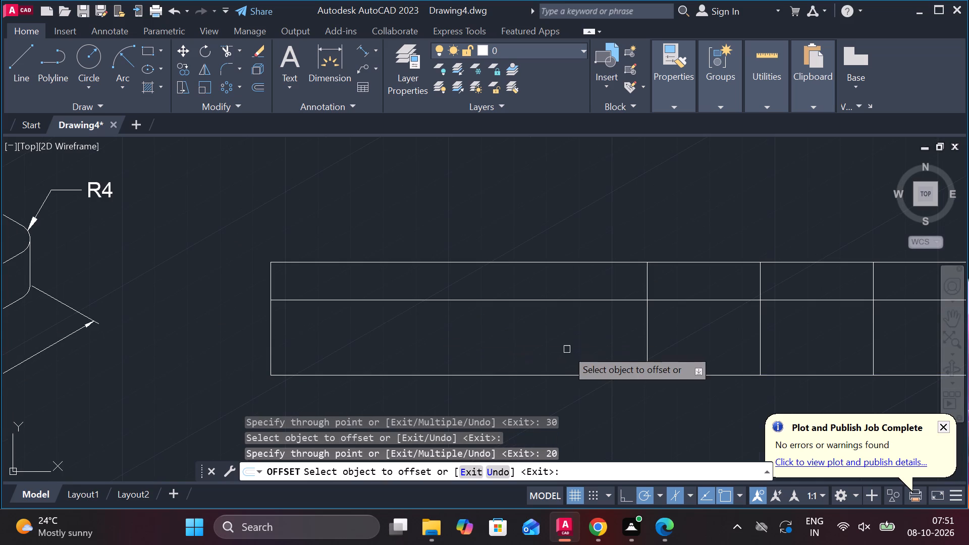
{"action": "middle_click_drag", "start_coordinate": [670, 337], "coordinate": [635, 334]}
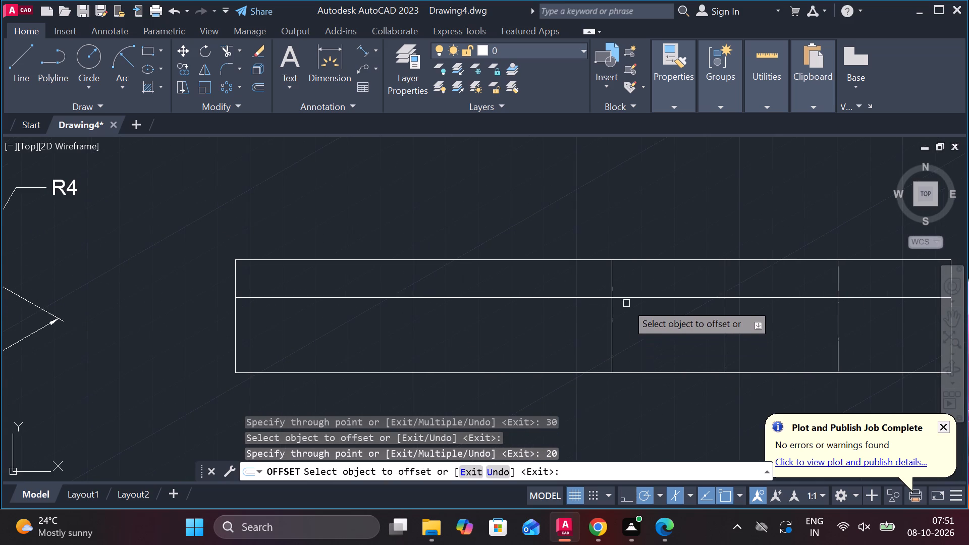
{"action": "key", "text": "Escape"}
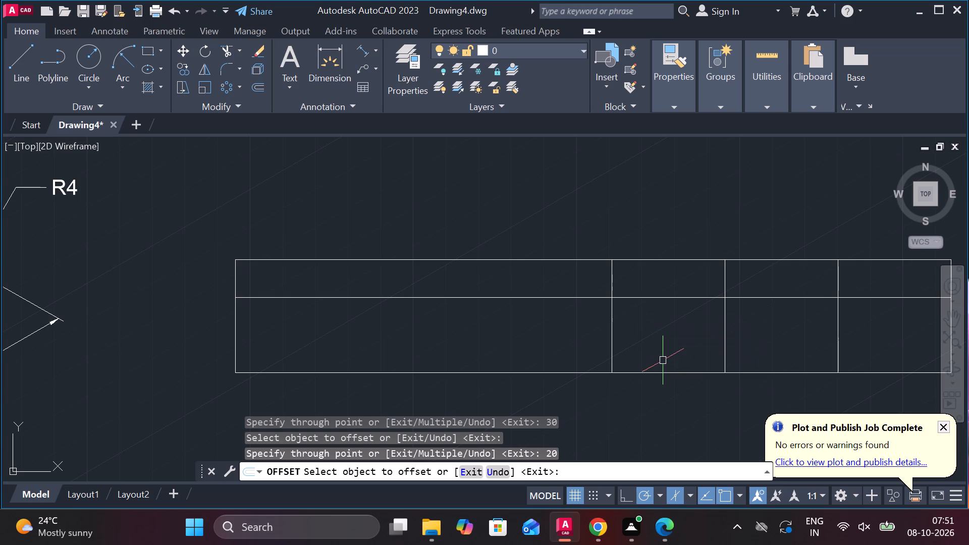
Trim the inner horizontal line out of the three 30-wide bays, keeping only its portion in the long left section.
{"action": "type", "text": "TR"}
{"action": "key", "text": "space"}
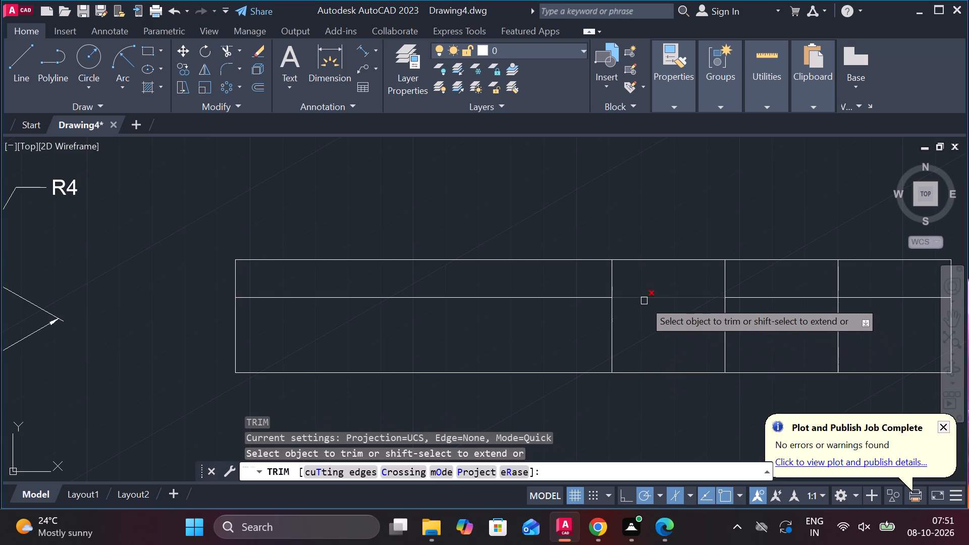
{"action": "left_click", "coordinate": [644, 301]}
{"action": "left_click", "coordinate": [747, 298]}
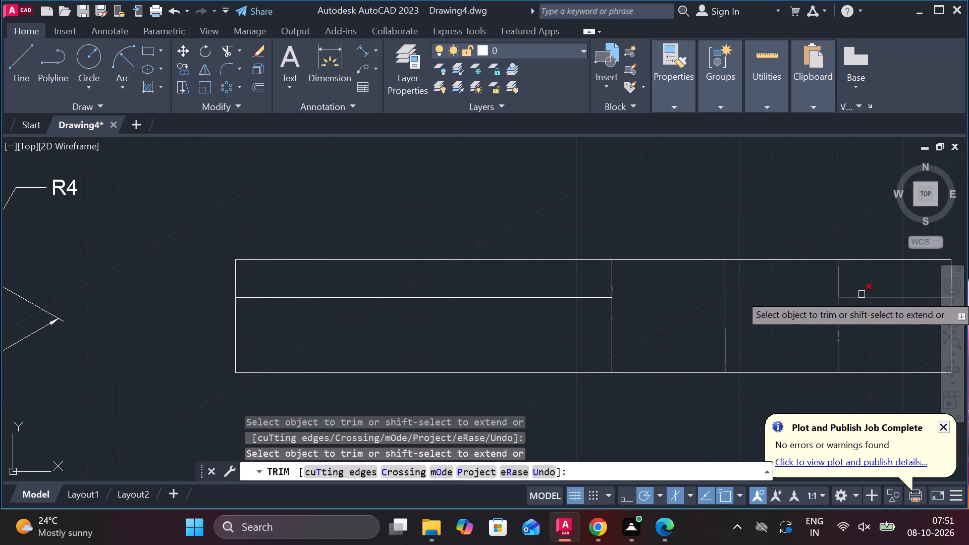
{"action": "left_click", "coordinate": [862, 294]}
{"action": "scroll", "coordinate": [862, 294], "scroll_direction": "down", "scroll_amount": 1}
{"action": "middle_click_drag", "start_coordinate": [864, 294], "coordinate": [761, 309]}
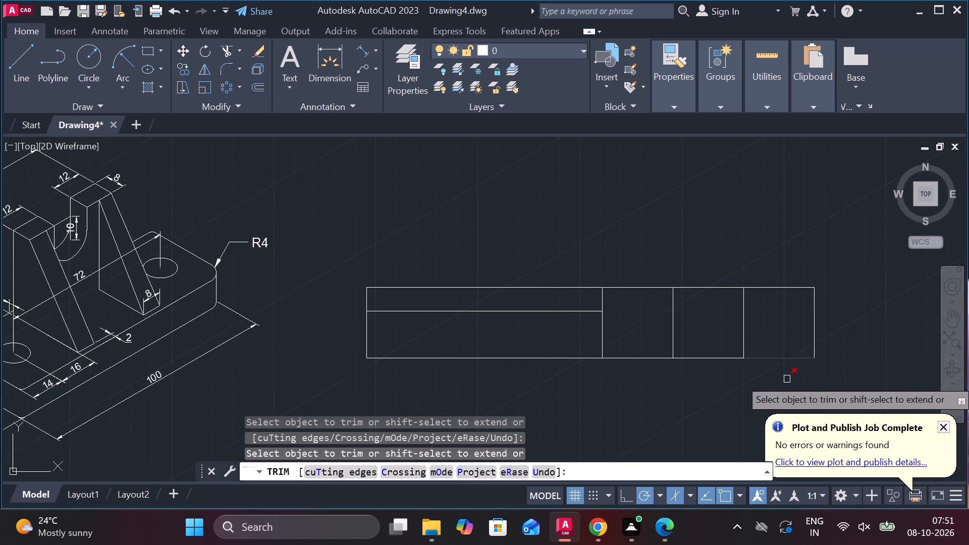
{"action": "key", "text": "Escape"}
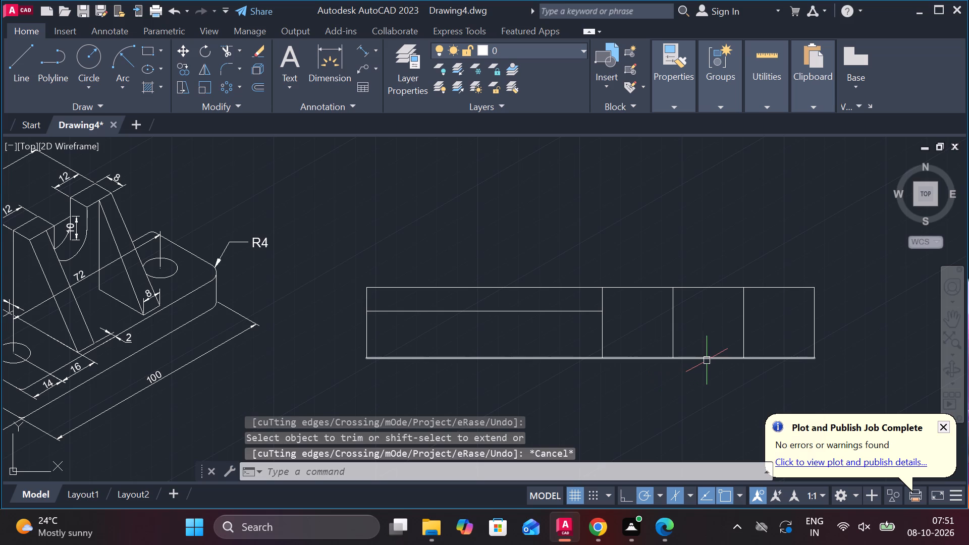
Trim away the bottom edge beneath the long left section, up to the first vertical division line.
{"action": "left_click", "coordinate": [707, 360]}
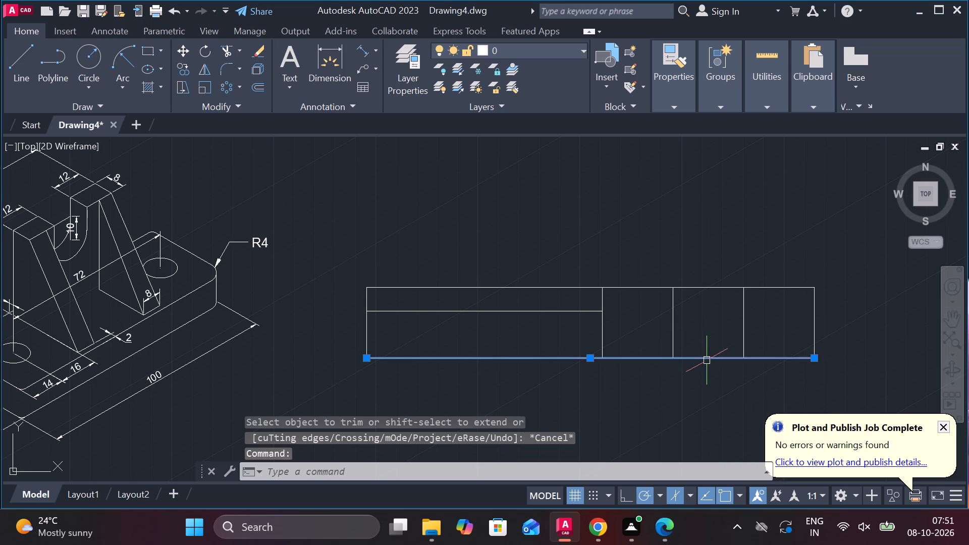
{"action": "key", "text": "Escape"}
{"action": "type", "text": "TR"}
{"action": "key", "text": "space"}
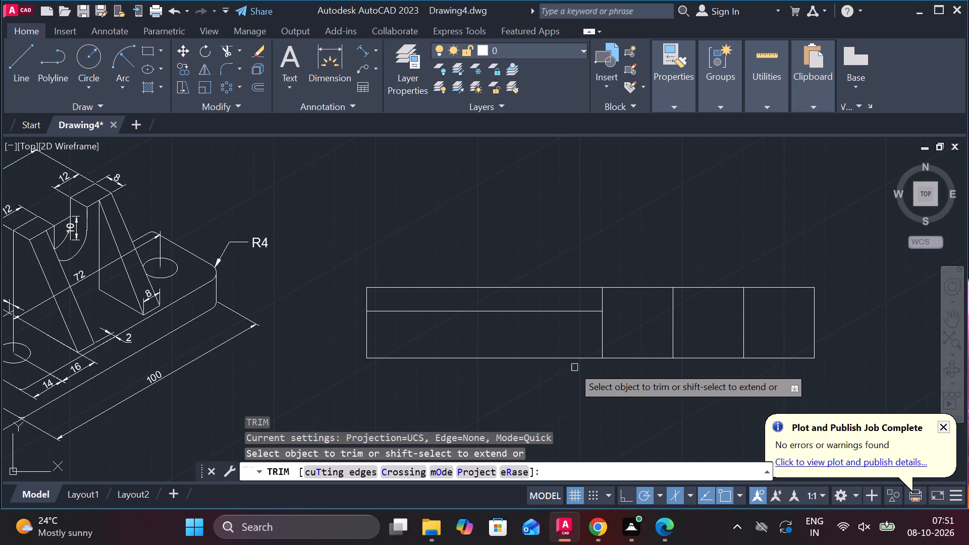
{"action": "left_click", "coordinate": [564, 360]}
{"action": "key", "text": "Escape"}
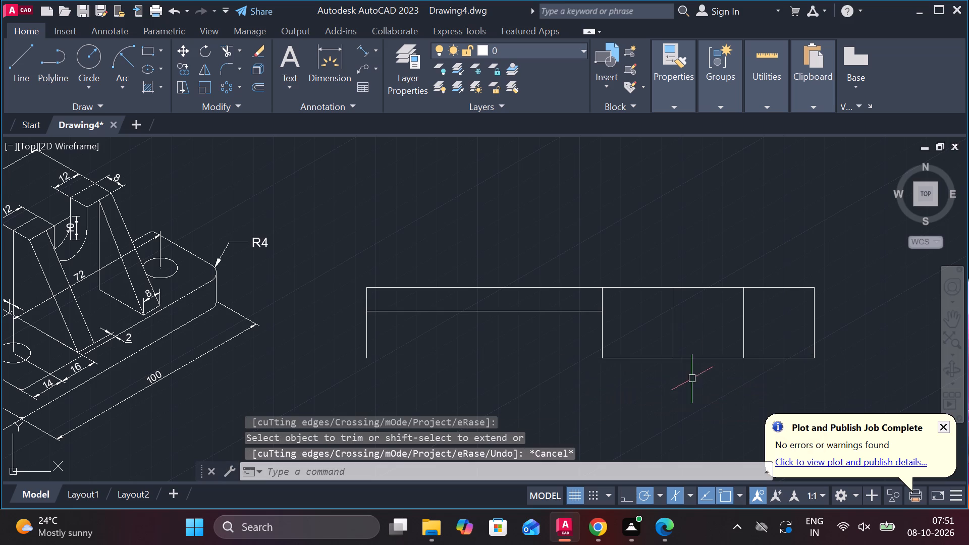
Offset the bottom edge of the three 30-wide bays upward by 10, and offset that copy upward by another 10.
{"action": "left_click", "coordinate": [703, 359]}
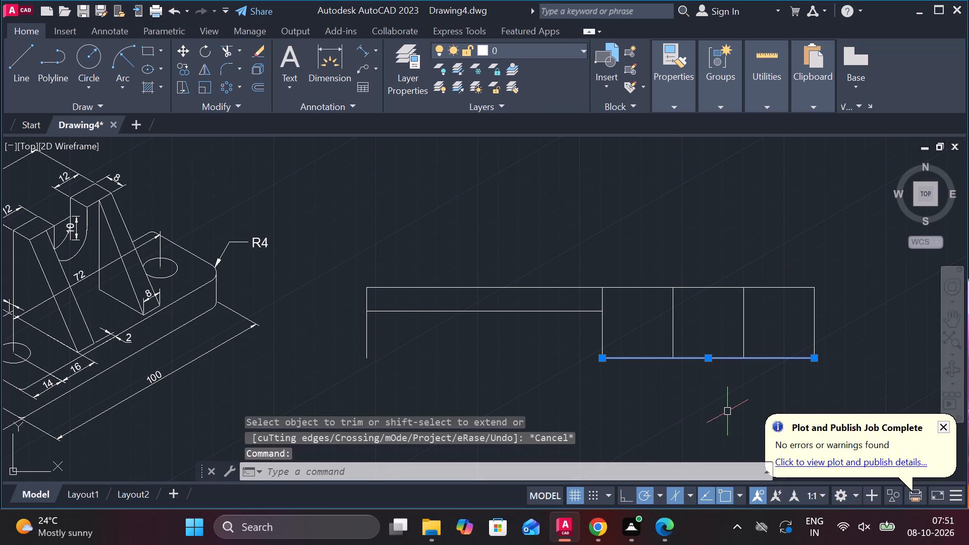
{"action": "key", "text": "0"}
{"action": "key", "text": "Return"}
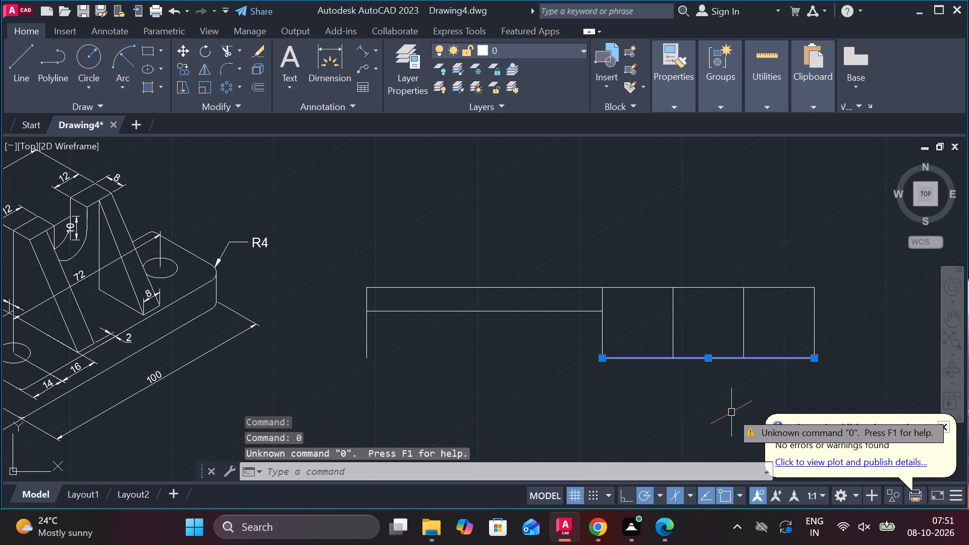
{"action": "key", "text": "o"}
{"action": "key", "text": "Return"}
{"action": "key", "text": "Return"}
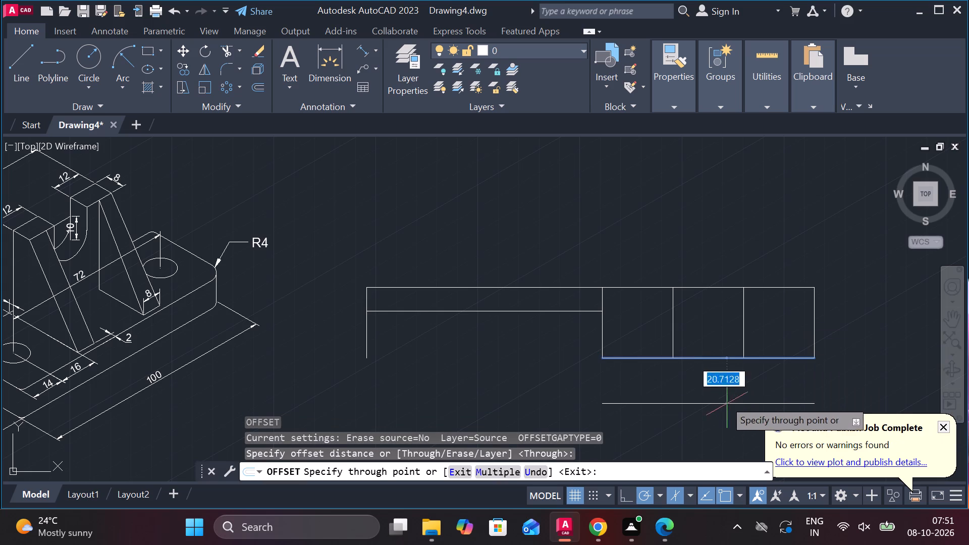
{"action": "scroll", "coordinate": [724, 356], "scroll_direction": "up", "scroll_amount": 1}
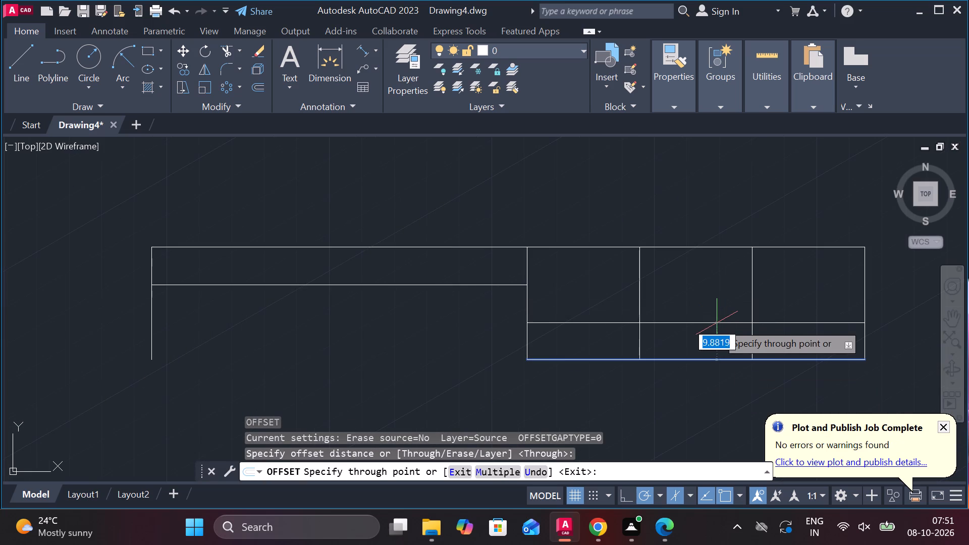
{"action": "key", "text": "1"}
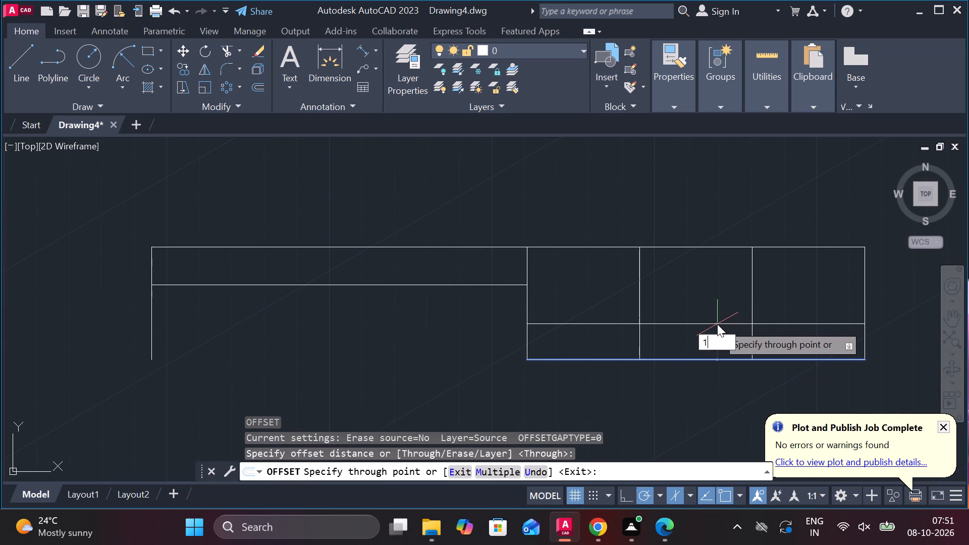
{"action": "key", "text": "0"}
{"action": "key", "text": "Return"}
{"action": "left_click", "coordinate": [717, 323]}
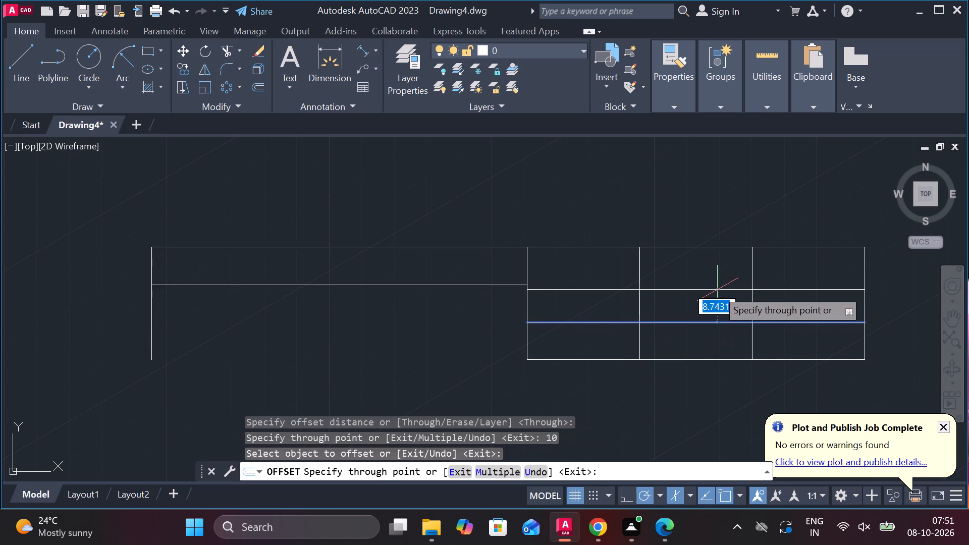
{"action": "type", "text": "10"}
{"action": "key", "text": "Return"}
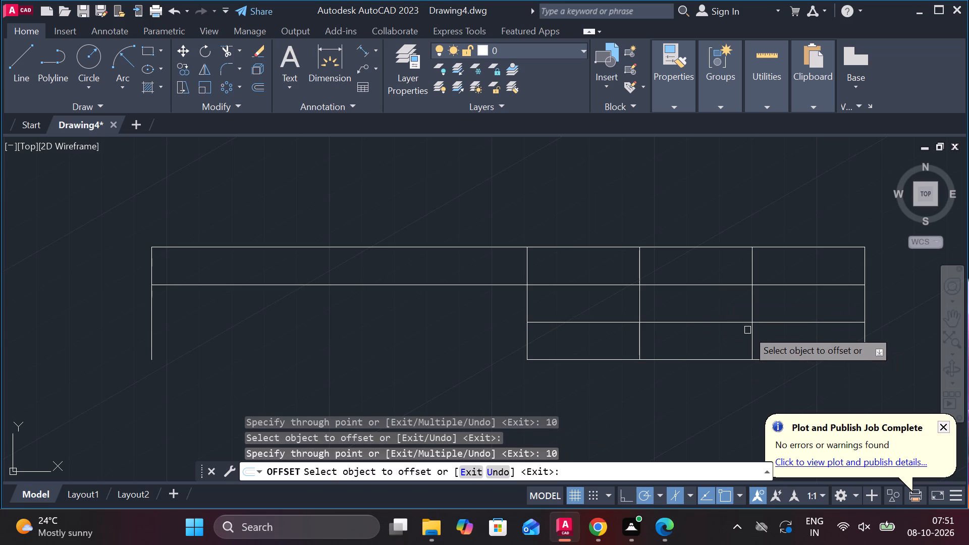
{"action": "key", "text": "Escape"}
Extend the bottom edge of the bays across the long section to the table's outer vertical edge.
{"action": "type", "text": "EX"}
{"action": "key", "text": "space"}
{"action": "left_click", "coordinate": [585, 363]}
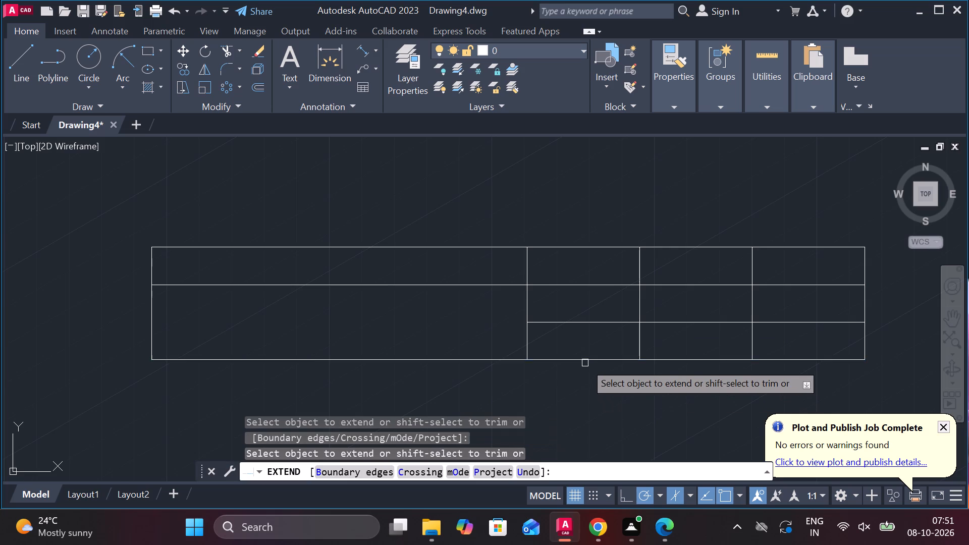
{"action": "scroll", "coordinate": [585, 363], "scroll_direction": "down", "scroll_amount": 1}
{"action": "key", "text": "Escape"}
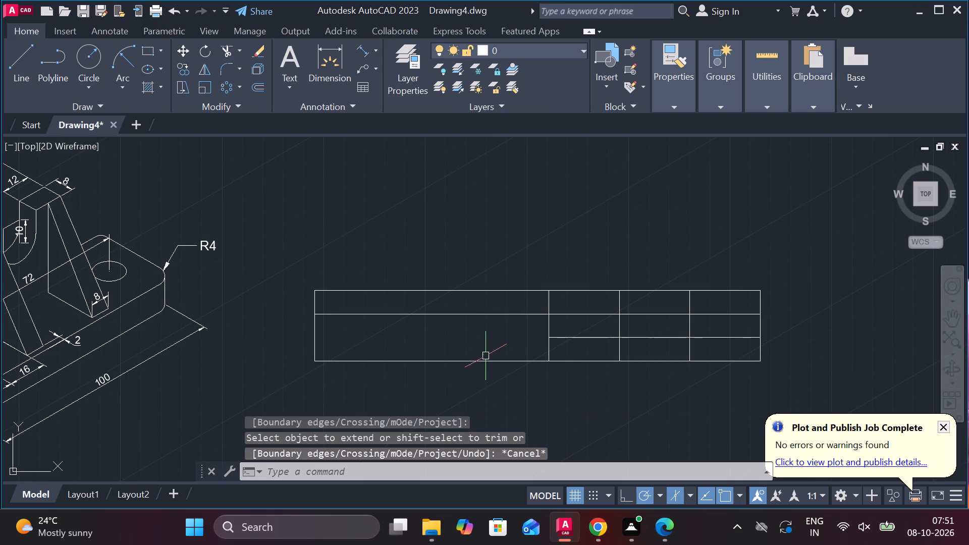
Add centred multiline text reading TITLE in the top cell of the long section.
{"action": "key", "text": "m"}
{"action": "key", "text": "t"}
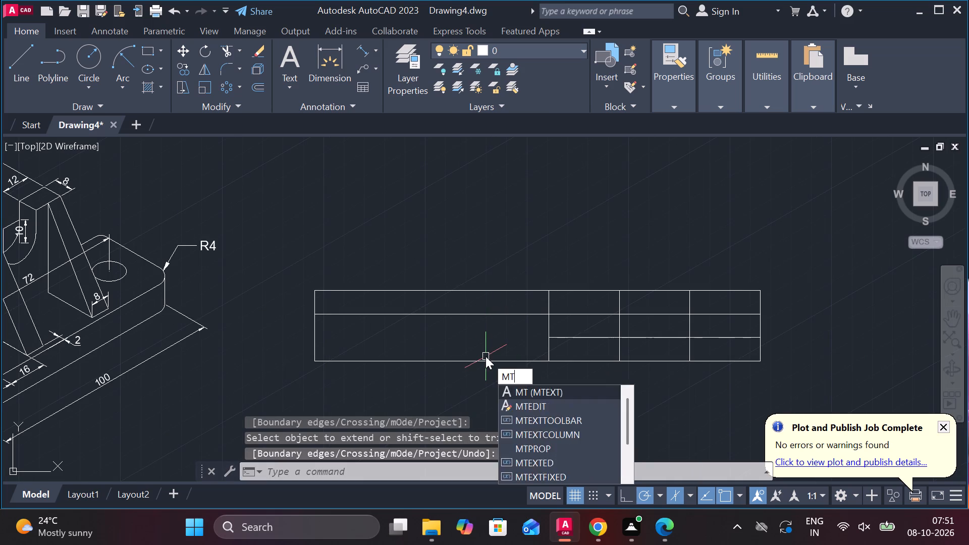
{"action": "key", "text": "Return"}
{"action": "scroll", "coordinate": [492, 352], "scroll_direction": "up", "scroll_amount": 1}
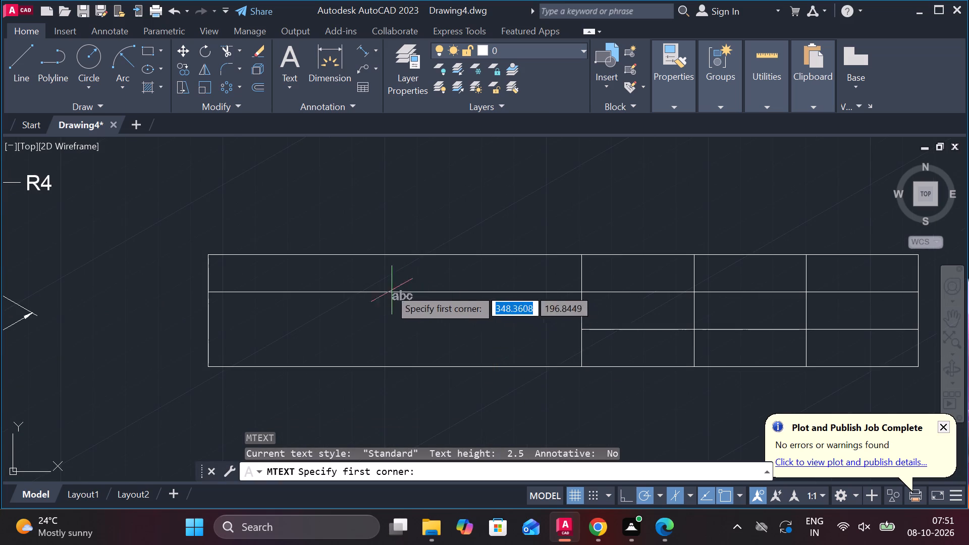
{"action": "scroll", "coordinate": [373, 281], "scroll_direction": "up", "scroll_amount": 2}
{"action": "left_click", "coordinate": [331, 240]}
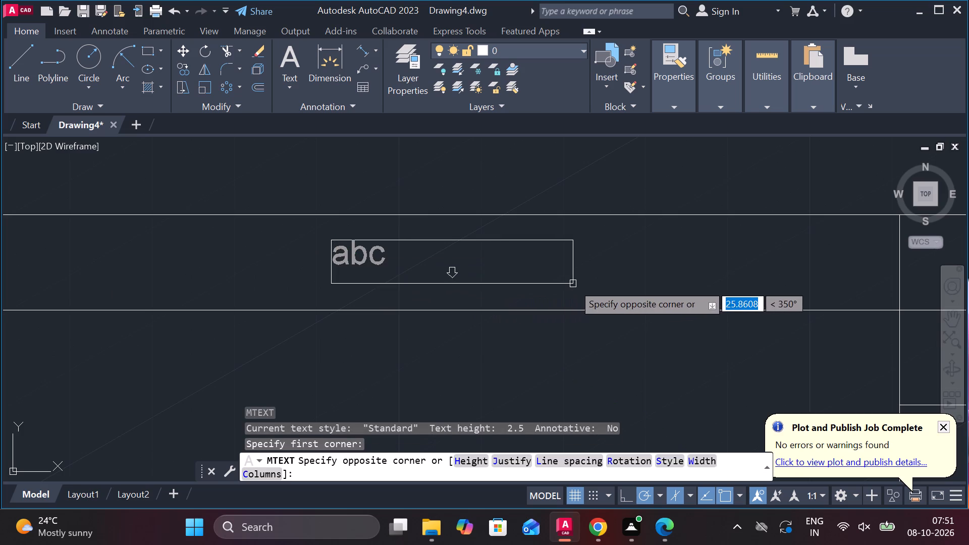
{"action": "left_click", "coordinate": [573, 284]}
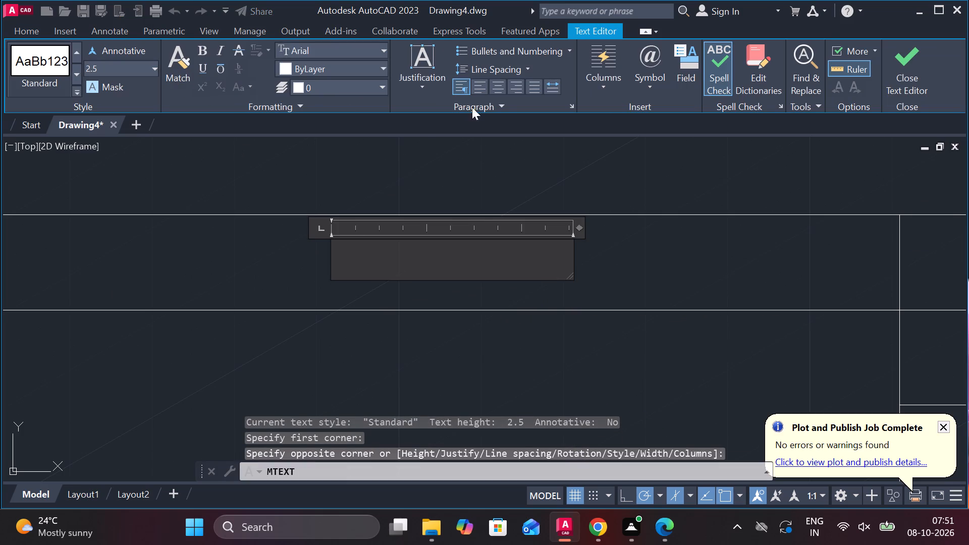
{"action": "left_click", "coordinate": [495, 89]}
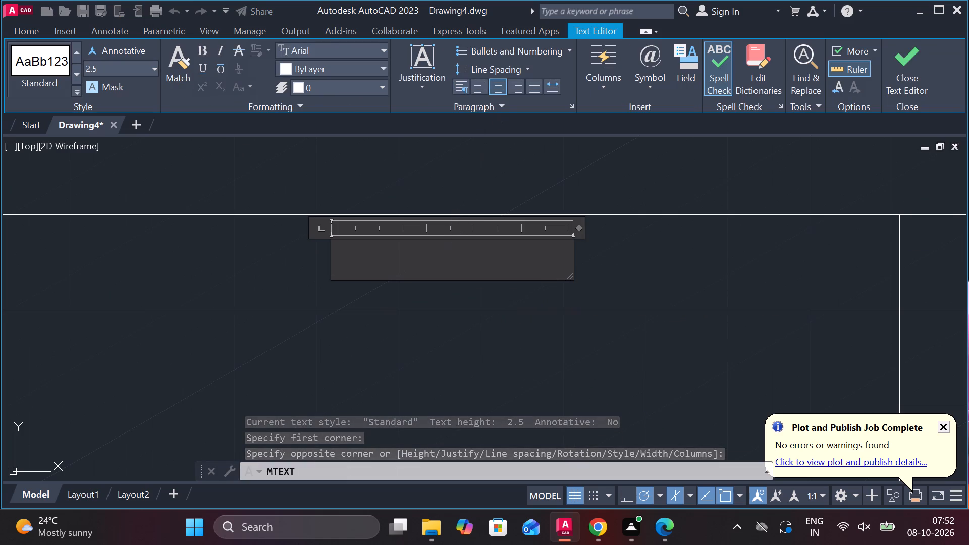
{"action": "type", "text": "TITL"}
{"action": "key", "text": "e"}
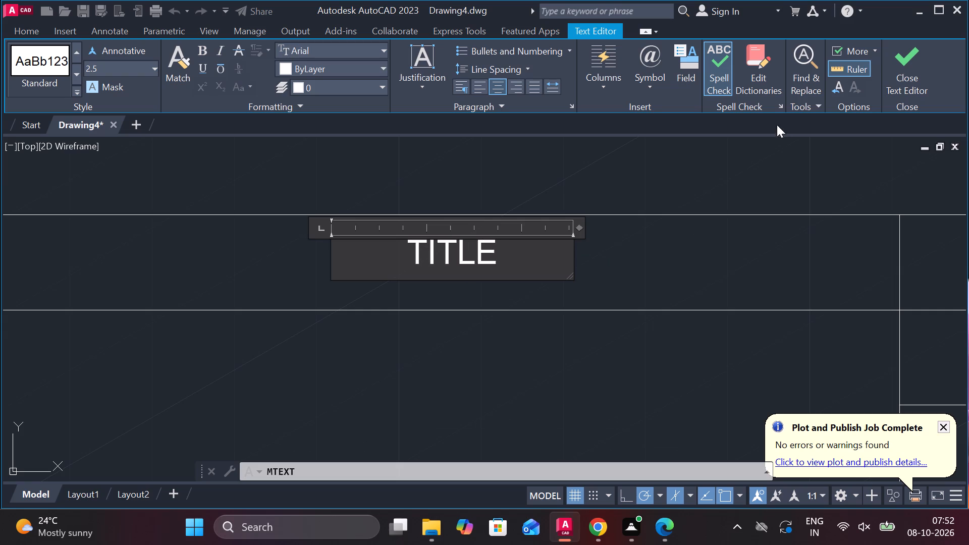
{"action": "left_click", "coordinate": [886, 74]}
Copy the TITLE text and paste it into the larger cell directly below.
{"action": "scroll", "coordinate": [679, 268], "scroll_direction": "down", "scroll_amount": 2}
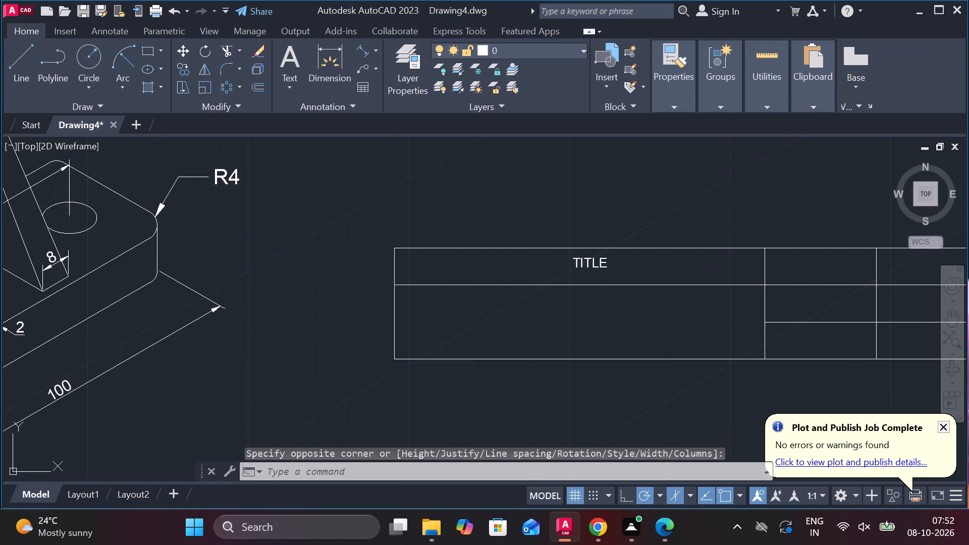
{"action": "scroll", "coordinate": [643, 288], "scroll_direction": "down", "scroll_amount": 1}
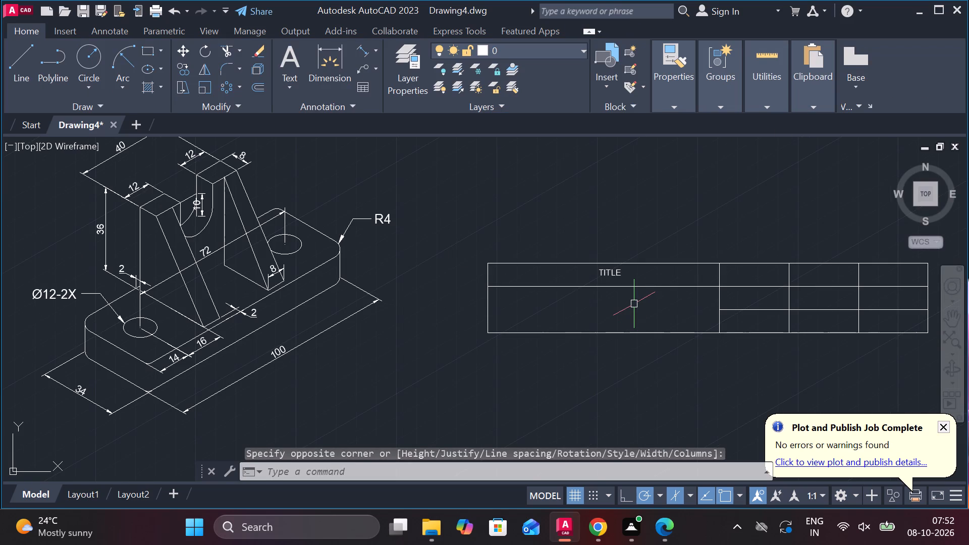
{"action": "scroll", "coordinate": [592, 295], "scroll_direction": "up", "scroll_amount": 1}
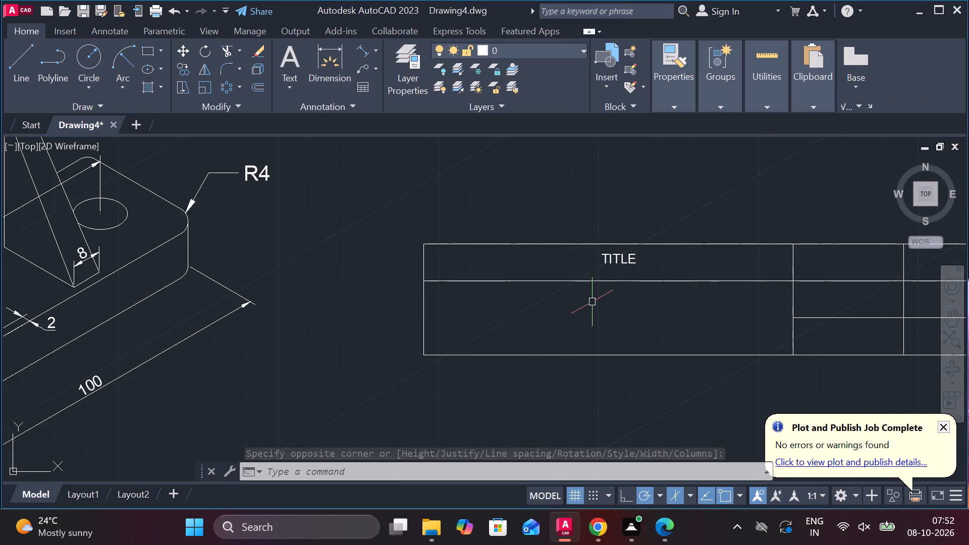
{"action": "left_click", "coordinate": [627, 258]}
{"action": "key", "text": "ctrl+c"}
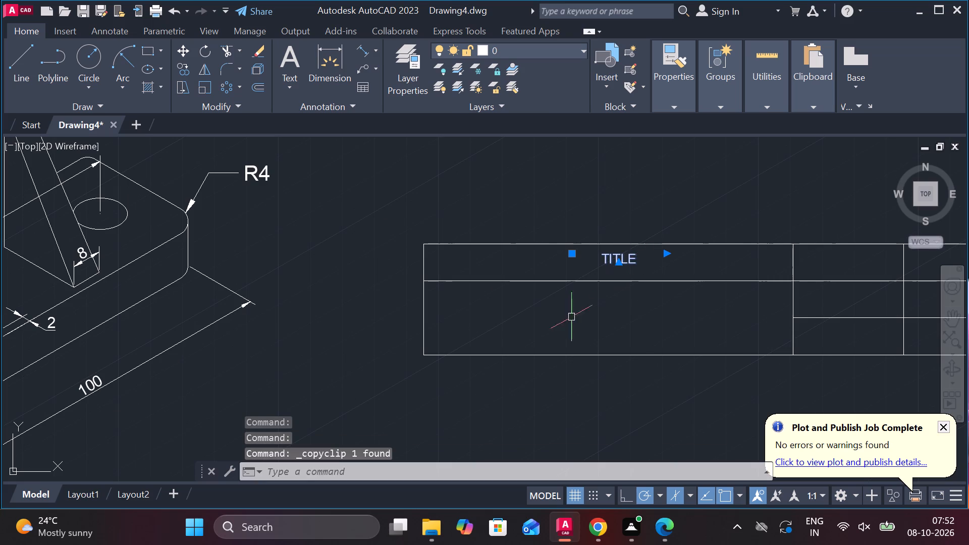
{"action": "key", "text": "ctrl+v"}
{"action": "scroll", "coordinate": [468, 307], "scroll_direction": "up", "scroll_amount": 1}
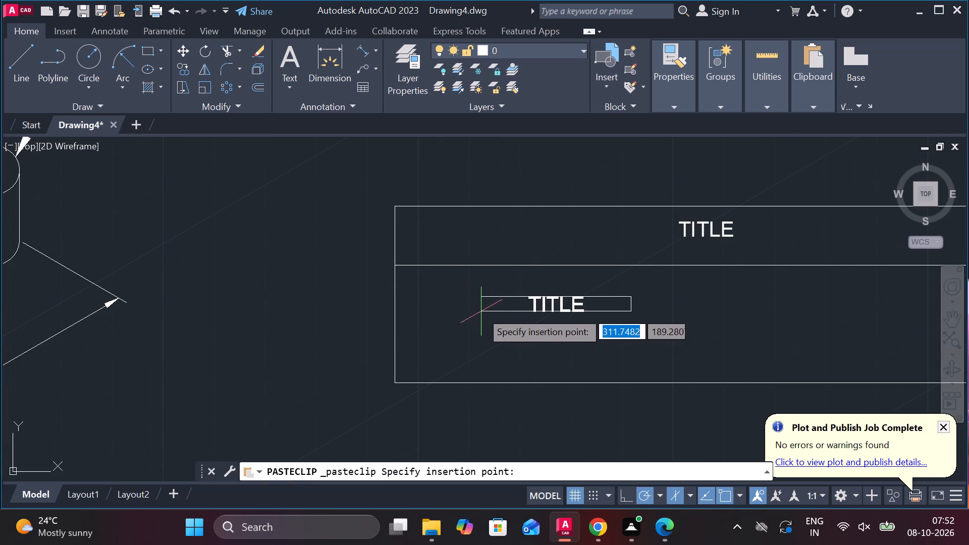
{"action": "scroll", "coordinate": [534, 315], "scroll_direction": "down", "scroll_amount": 2}
{"action": "left_click", "coordinate": [534, 315]}
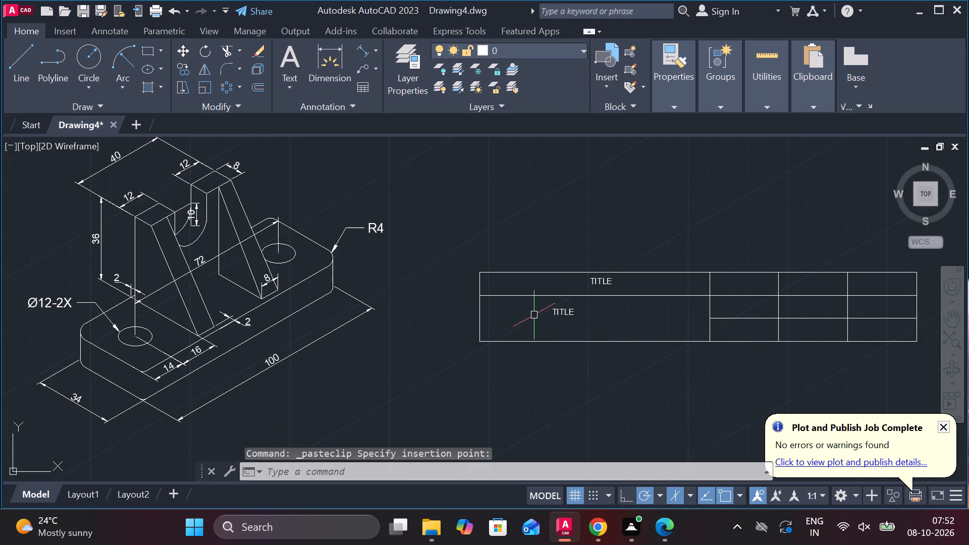
Open the pasted TITLE text for editing and widen its text box across most of the larger cell.
{"action": "scroll", "coordinate": [535, 313], "scroll_direction": "up", "scroll_amount": 2}
{"action": "double_click", "coordinate": [590, 313]}
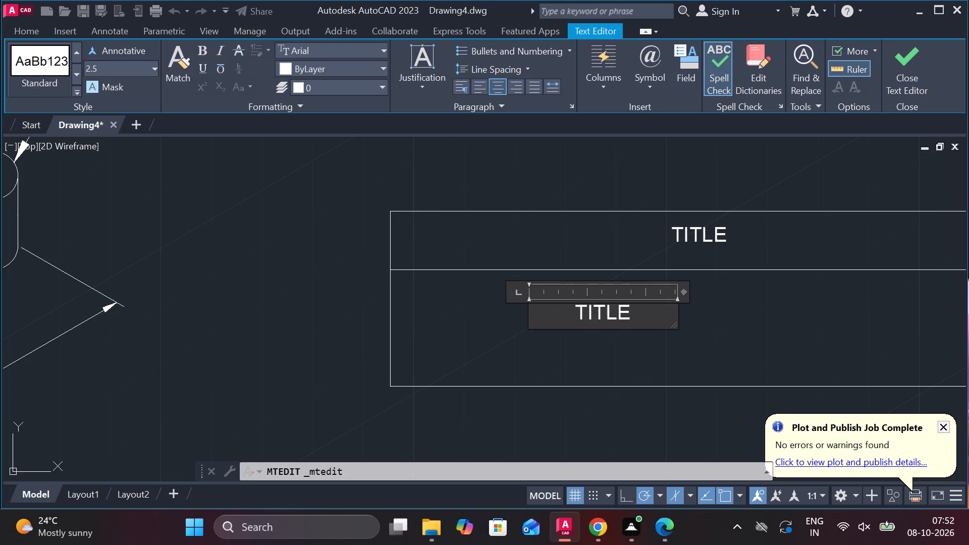
{"action": "left_click_drag", "start_coordinate": [675, 320], "coordinate": [875, 380]}
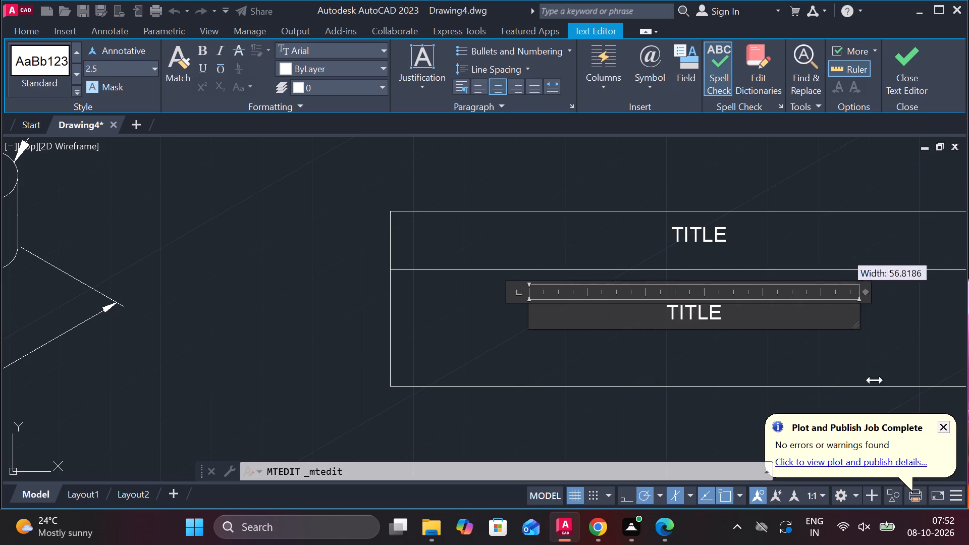
{"action": "left_click_drag", "start_coordinate": [875, 380], "coordinate": [920, 361]}
{"action": "left_click", "coordinate": [807, 321]}
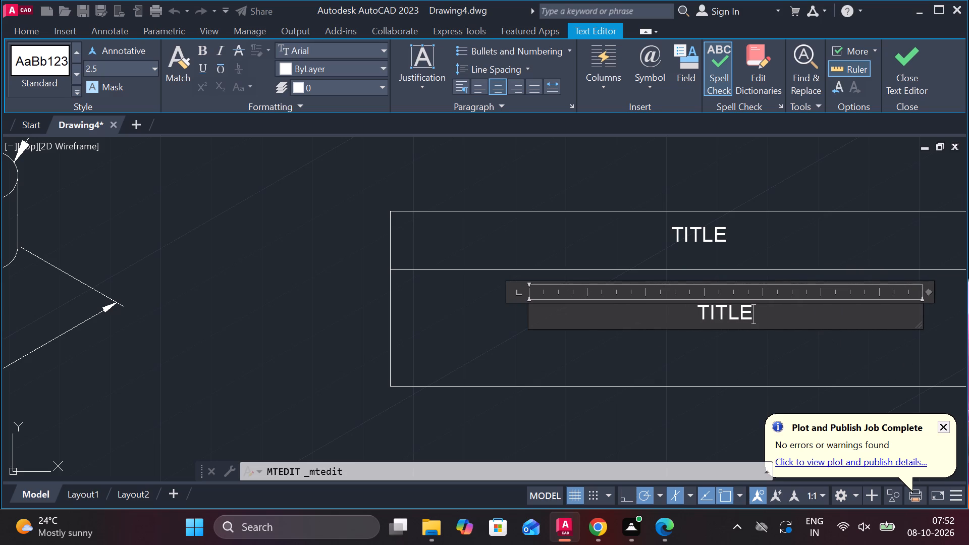
Clear the wording of the pasted text and set its text height to 4.
{"action": "key", "text": "BackSpace"}
{"action": "key", "text": "BackSpace"}
{"action": "key", "text": "BackSpace"}
{"action": "key", "text": "BackSpace"}
{"action": "key", "text": "BackSpace"}
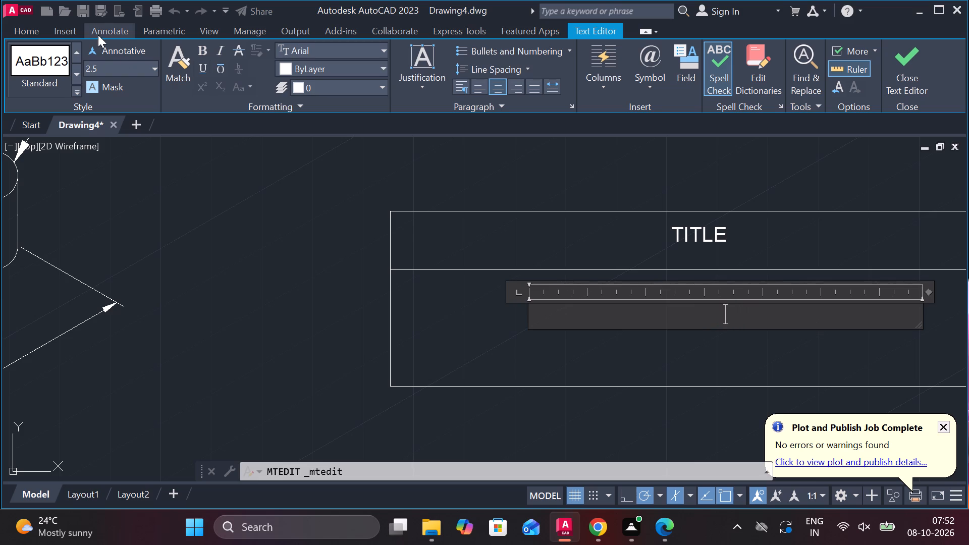
{"action": "left_click_drag", "start_coordinate": [142, 68], "coordinate": [77, 72]}
{"action": "left_click", "coordinate": [77, 72]}
{"action": "key", "text": "4"}
{"action": "key", "text": "Return"}
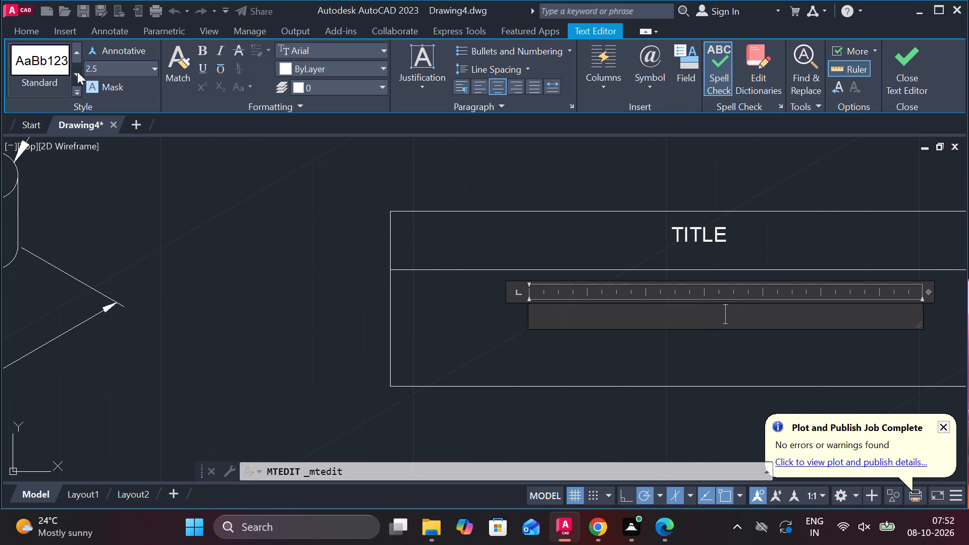
{"action": "left_click_drag", "start_coordinate": [114, 70], "coordinate": [83, 70]}
{"action": "key", "text": "4"}
{"action": "key", "text": "Return"}
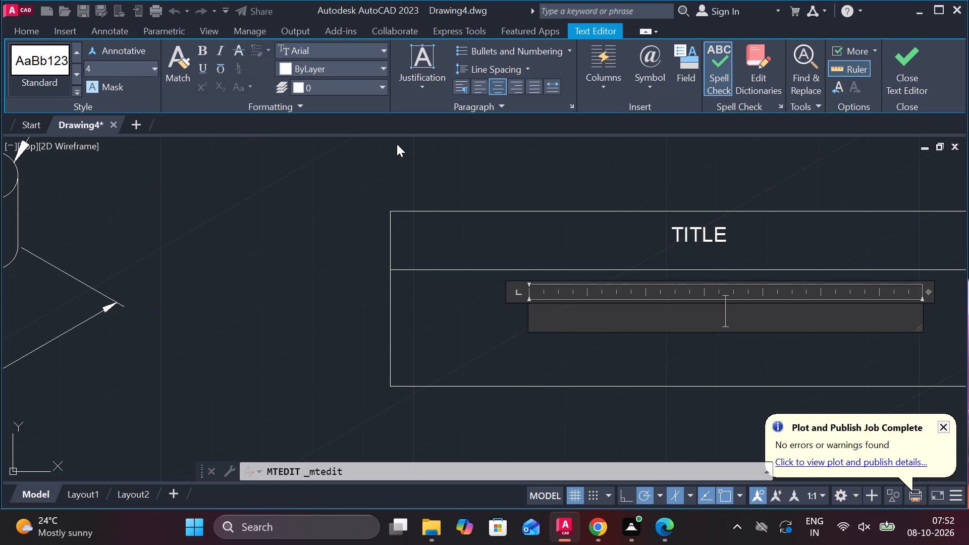
Enter "ISOMETRIC VIEW OF MECHANICAL MOUNTING BRACKET" as the larger cell's text and finish editing.
{"action": "type", "text": "ISP"}
{"action": "key", "text": "BackSpace"}
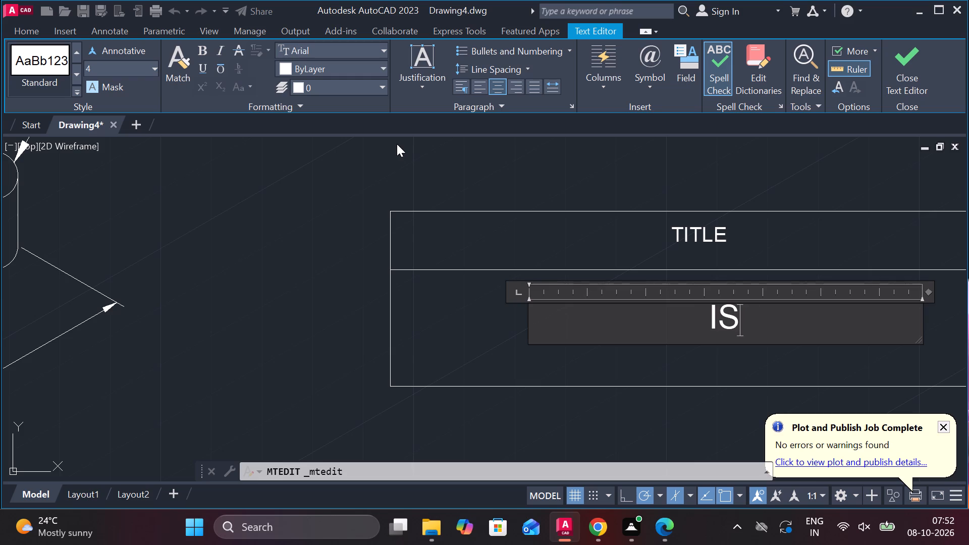
{"action": "type", "text": "OMETRIC VIEWB"}
{"action": "key", "text": "BackSpace"}
{"action": "key", "text": "space"}
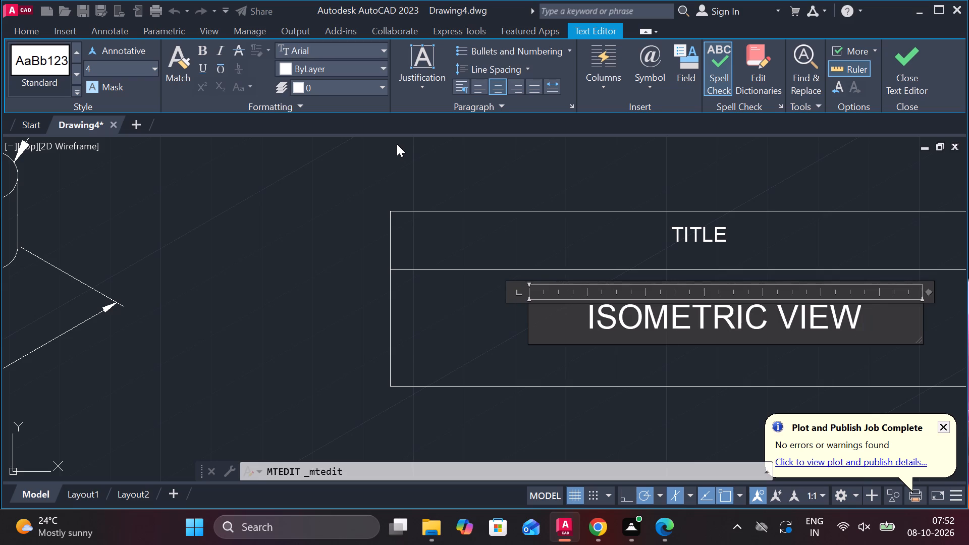
{"action": "type", "text": "OF"}
{"action": "key", "text": "space"}
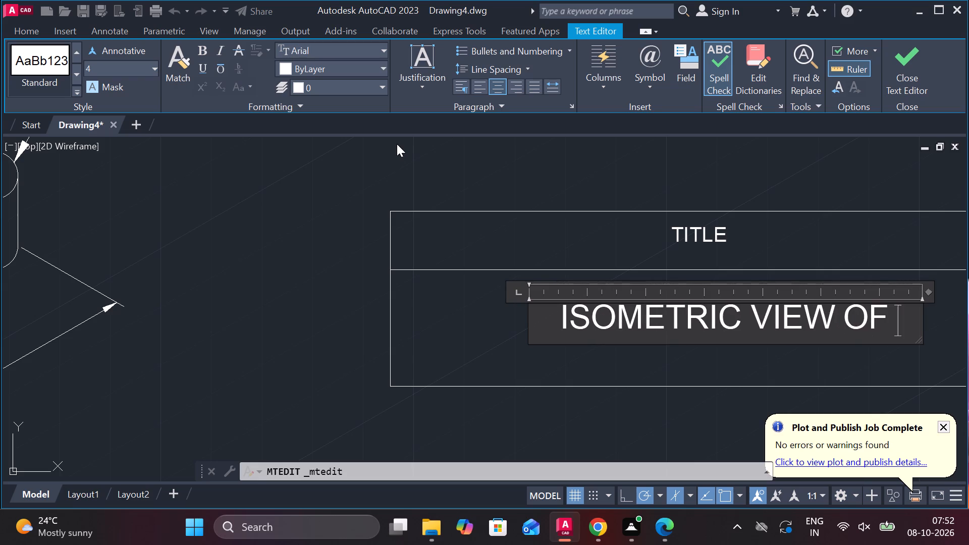
{"action": "type", "text": "MECHANICA"}
{"action": "key", "text": "l"}
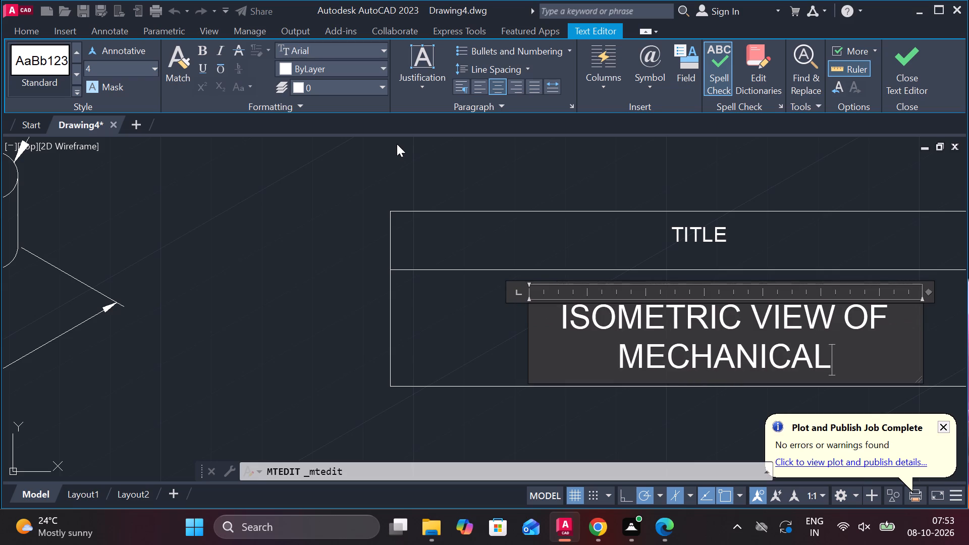
{"action": "key", "text": "space"}
{"action": "type", "text": "MOUNTING"}
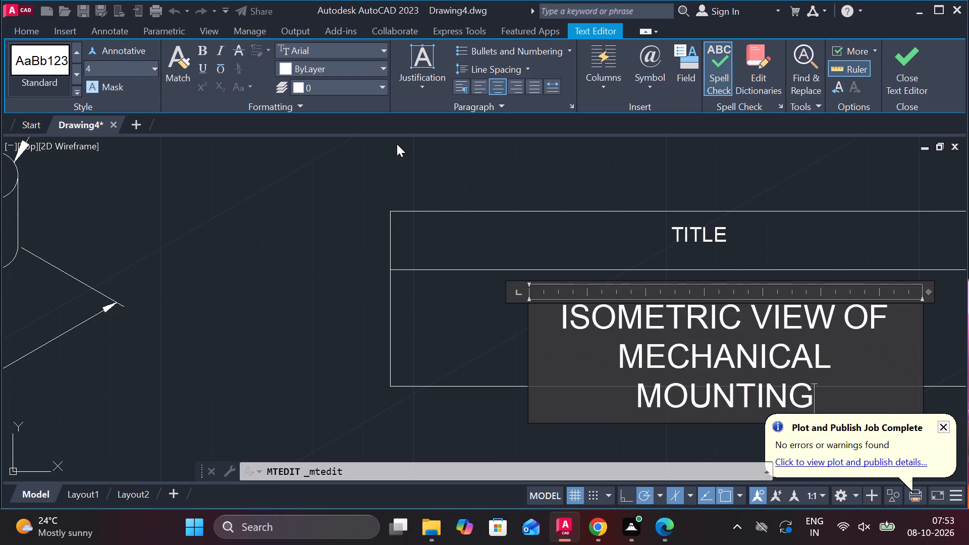
{"action": "key", "text": "space"}
{"action": "type", "text": "BRACKET"}
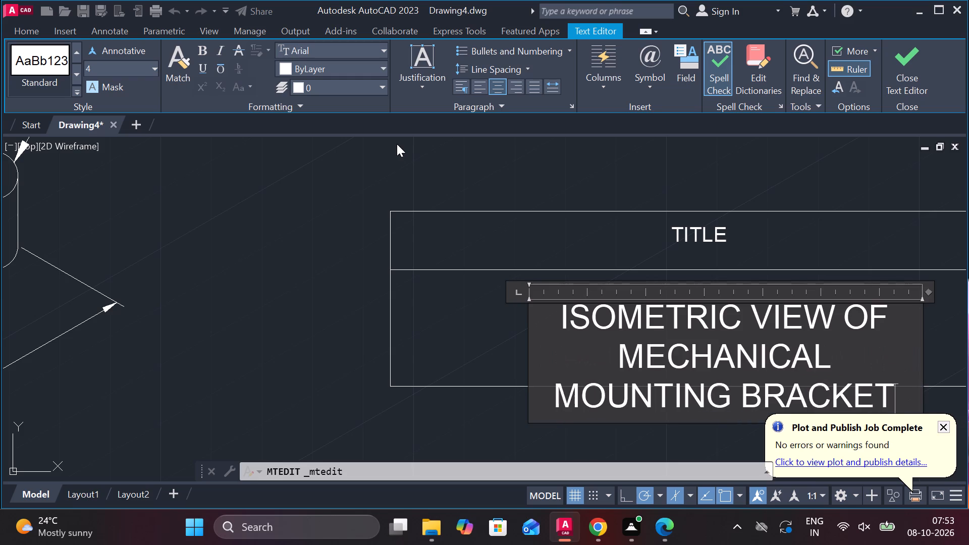
{"action": "left_click", "coordinate": [901, 72]}
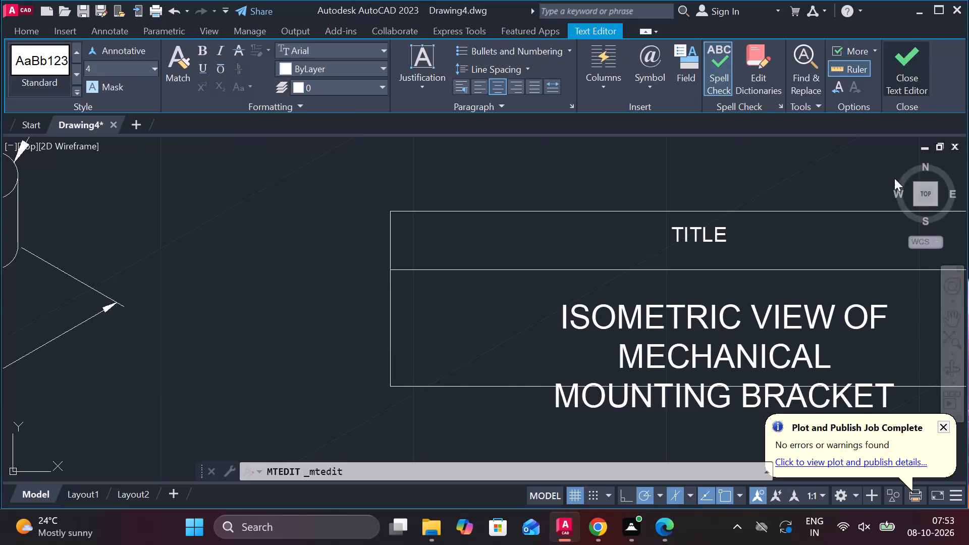
Widen the text box of the isometric view description until its wording wraps onto two lines, and finish editing.
{"action": "scroll", "coordinate": [863, 234], "scroll_direction": "down", "scroll_amount": 1}
{"action": "middle_click_drag", "start_coordinate": [849, 235], "coordinate": [636, 222]}
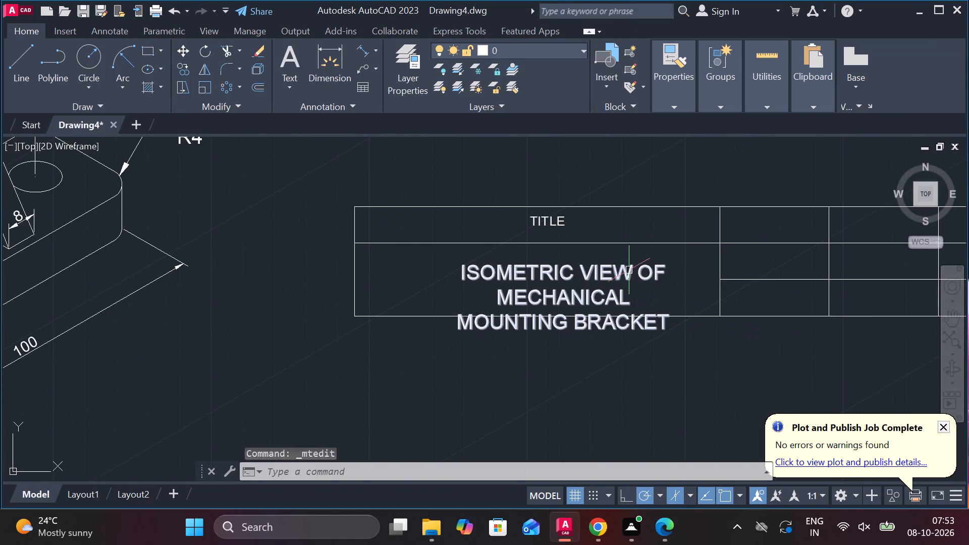
{"action": "double_click", "coordinate": [627, 270]}
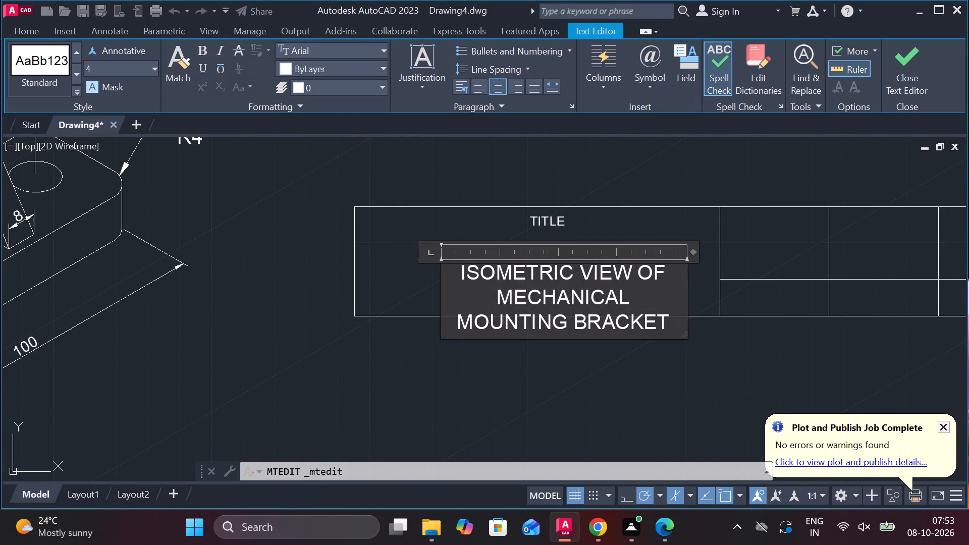
{"action": "left_click", "coordinate": [684, 284]}
{"action": "left_click_drag", "start_coordinate": [685, 290], "coordinate": [749, 262]}
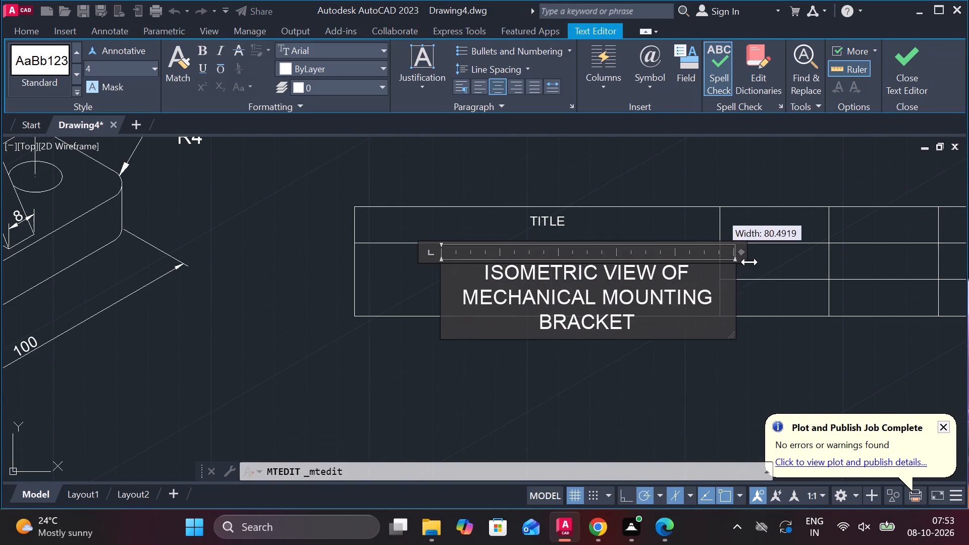
{"action": "left_click_drag", "start_coordinate": [749, 262], "coordinate": [854, 247]}
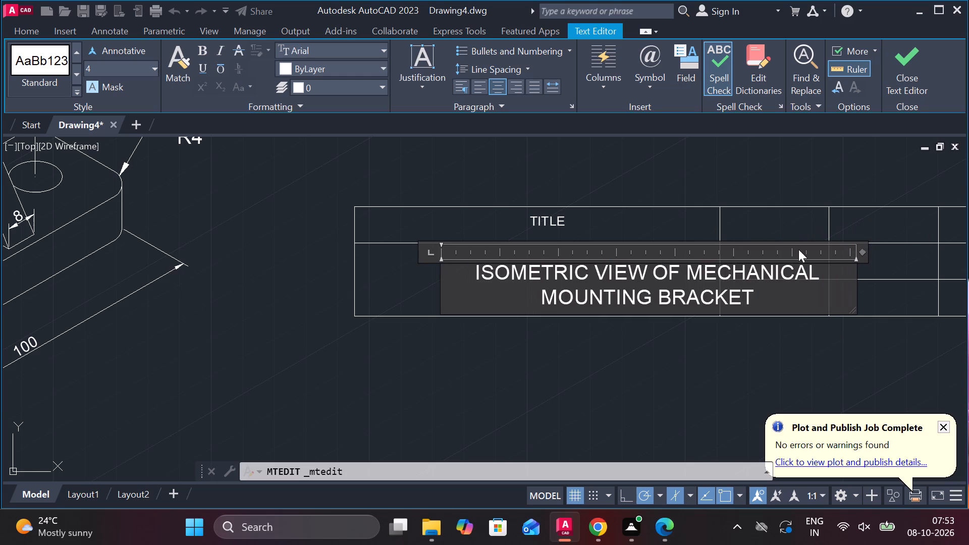
{"action": "left_click", "coordinate": [915, 75]}
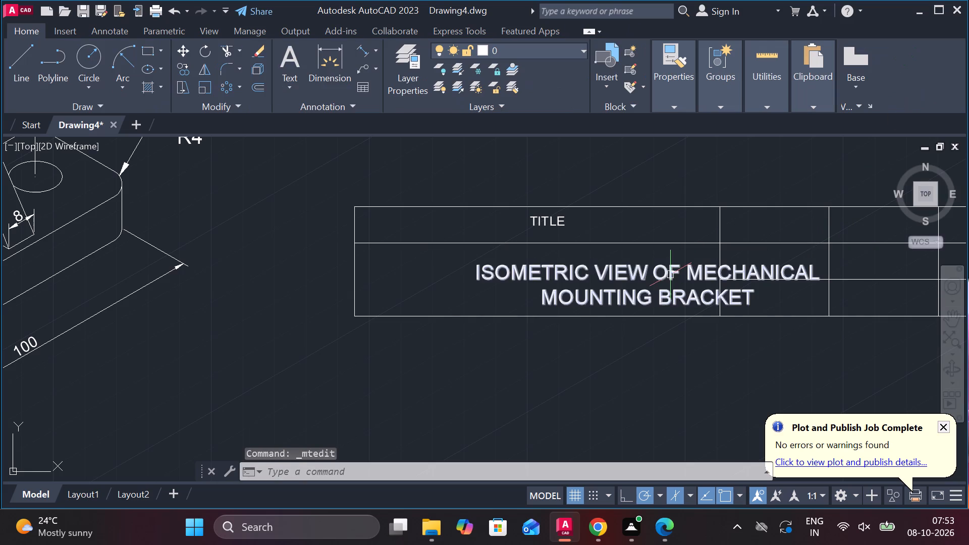
Move the description text so its box starts on the left border line of the larger cell.
{"action": "left_click", "coordinate": [670, 275]}
{"action": "left_click", "coordinate": [440, 265]}
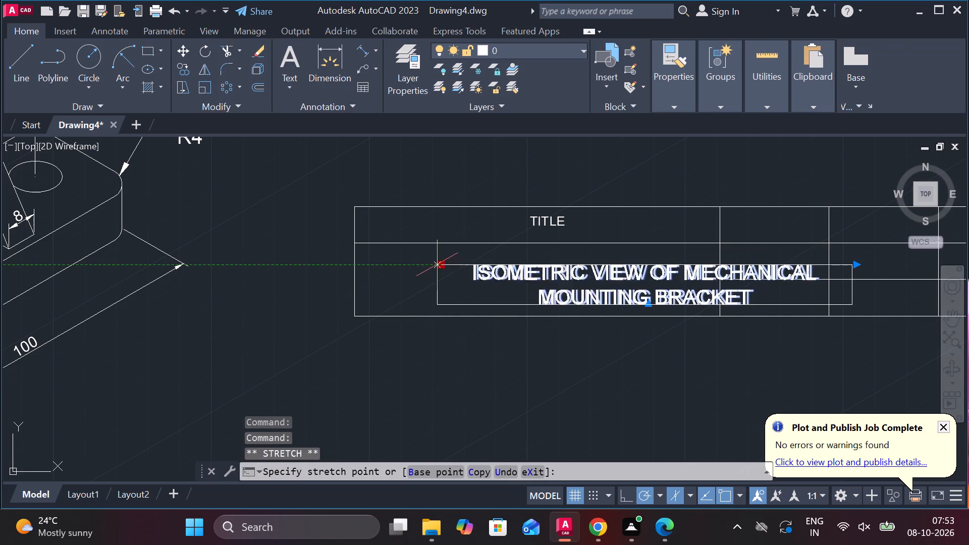
{"action": "scroll", "coordinate": [358, 257], "scroll_direction": "up", "scroll_amount": 1}
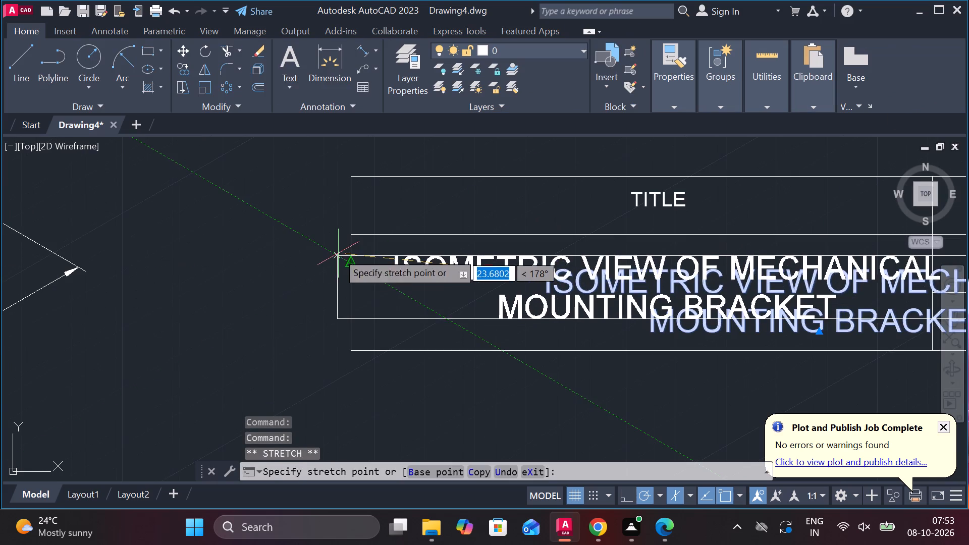
{"action": "scroll", "coordinate": [337, 252], "scroll_direction": "down", "scroll_amount": 2}
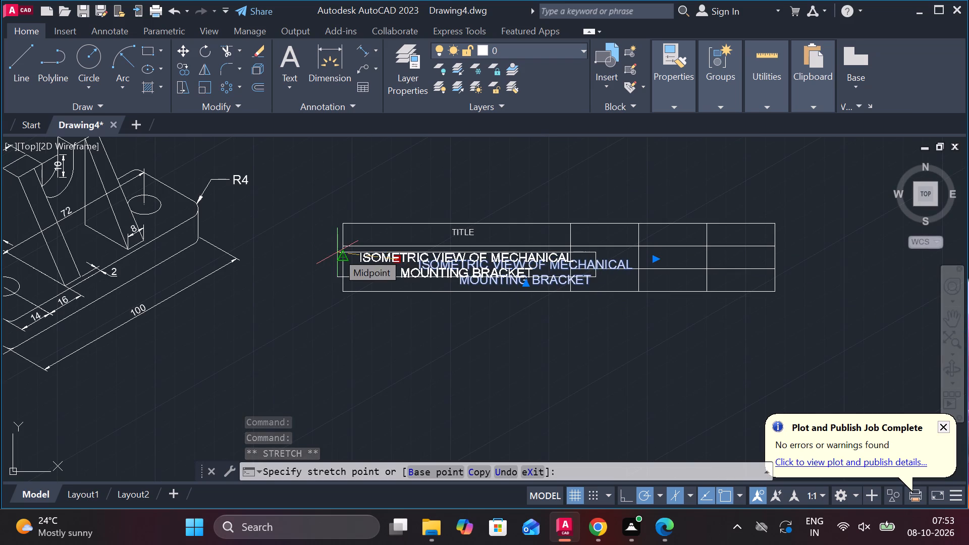
{"action": "scroll", "coordinate": [357, 258], "scroll_direction": "up", "scroll_amount": 1}
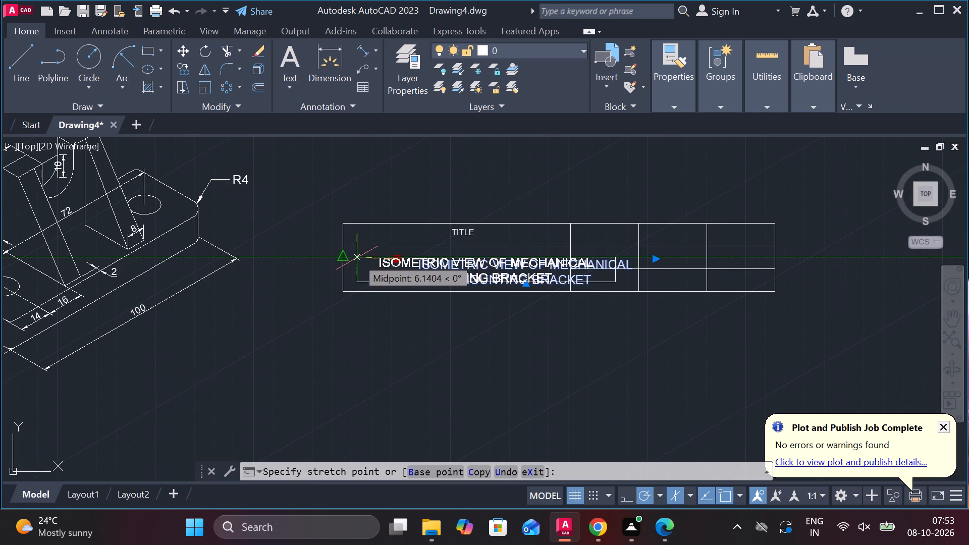
{"action": "left_click", "coordinate": [330, 253]}
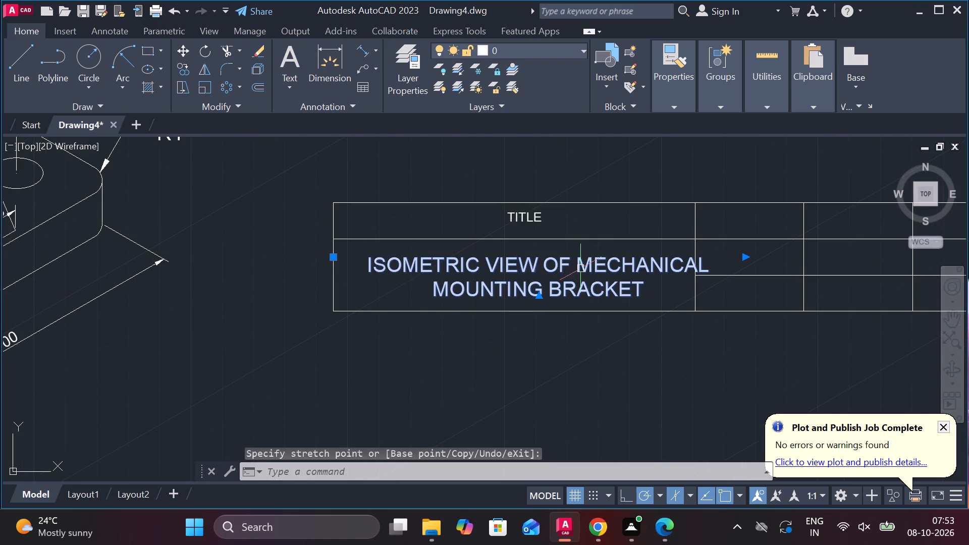
{"action": "key", "text": "Escape"}
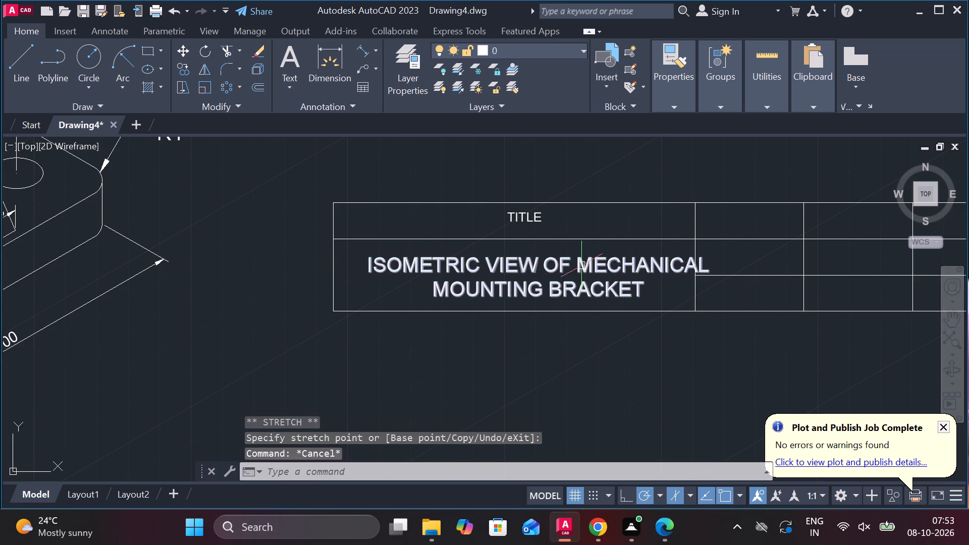
Narrow the description's text box to fit inside the larger cell while keeping two lines, and finish editing.
{"action": "double_click", "coordinate": [581, 265]}
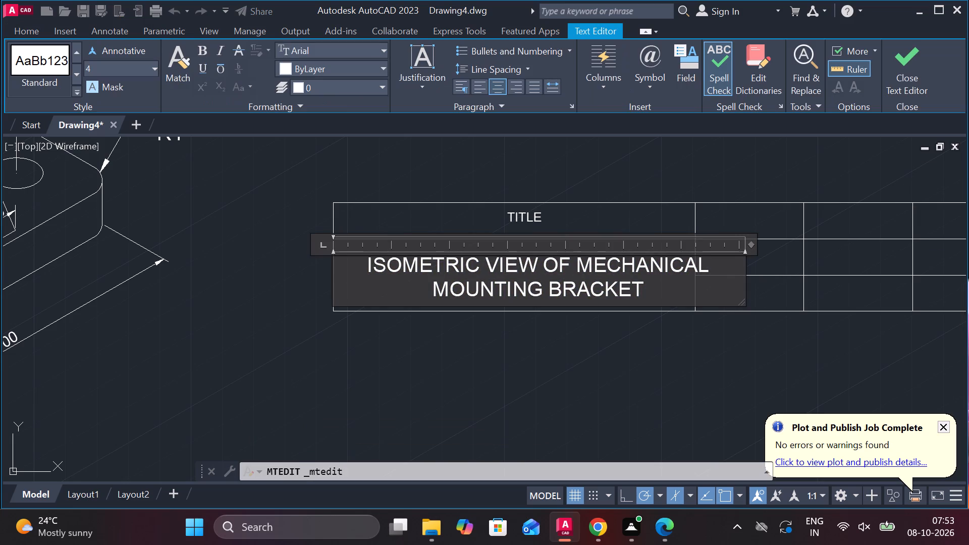
{"action": "left_click_drag", "start_coordinate": [742, 269], "coordinate": [679, 269]}
{"action": "left_click", "coordinate": [917, 75]}
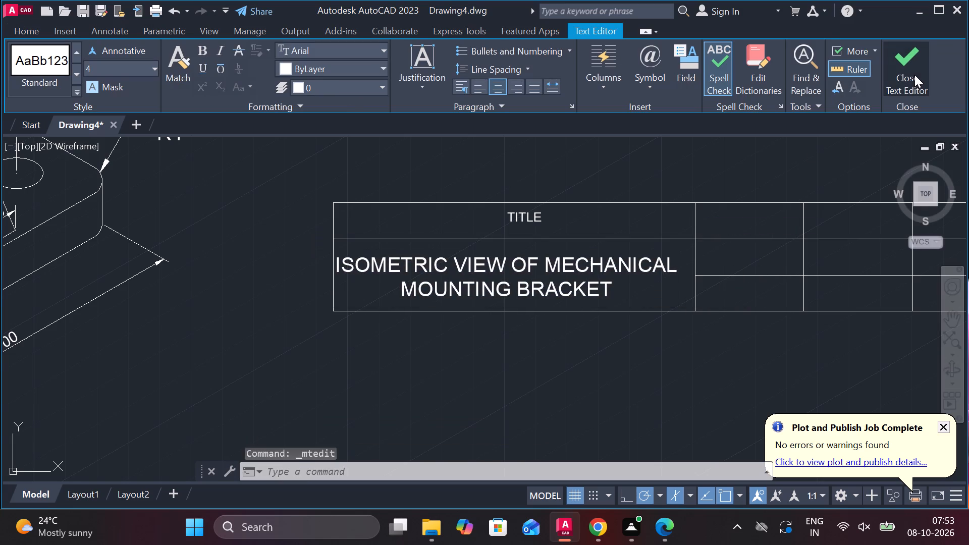
Shift the description text horizontally about 3.35 units to the right to centre it in its cell.
{"action": "left_click", "coordinate": [421, 265]}
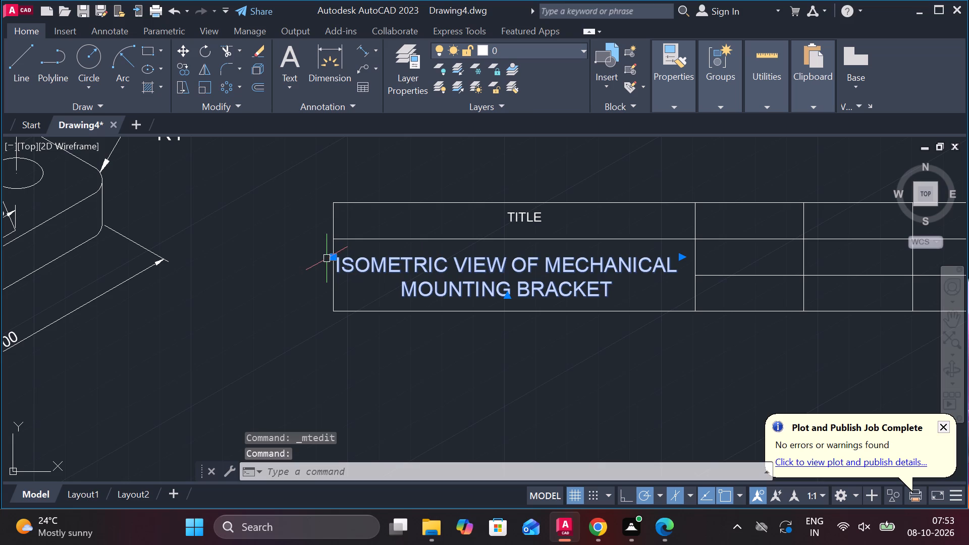
{"action": "left_click", "coordinate": [335, 257]}
{"action": "left_click", "coordinate": [345, 257]}
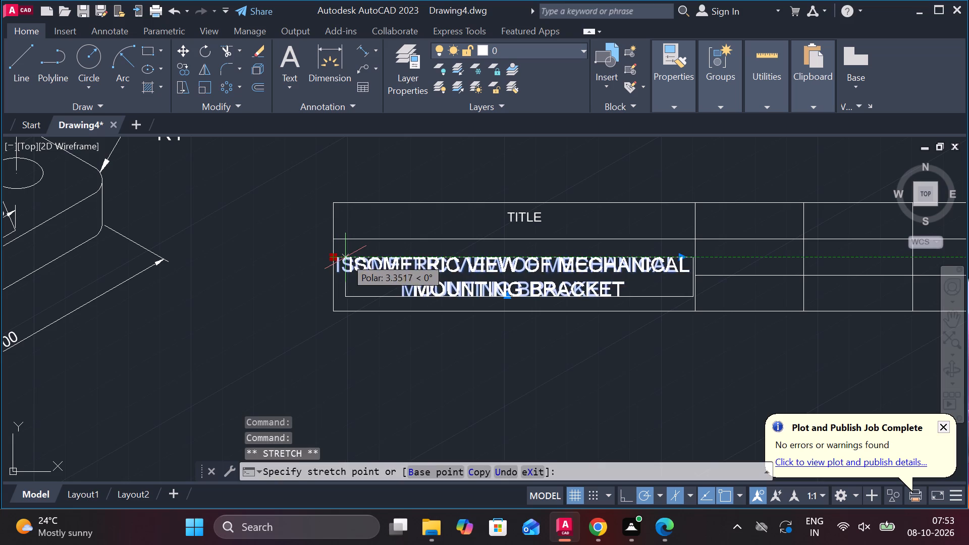
{"action": "key", "text": "Escape"}
Copy the TITLE text and paste it into each of the three cells of the column beside the title.
{"action": "scroll", "coordinate": [510, 335], "scroll_direction": "down", "scroll_amount": 2}
{"action": "scroll", "coordinate": [616, 351], "scroll_direction": "up", "scroll_amount": 2}
{"action": "middle_click_drag", "start_coordinate": [614, 348], "coordinate": [602, 348]}
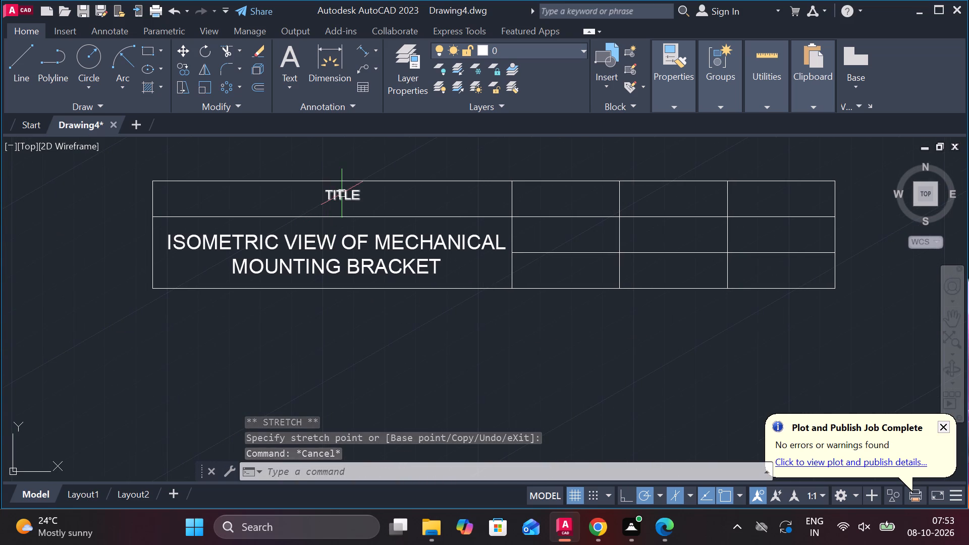
{"action": "left_click", "coordinate": [342, 193]}
{"action": "key", "text": "ctrl+c"}
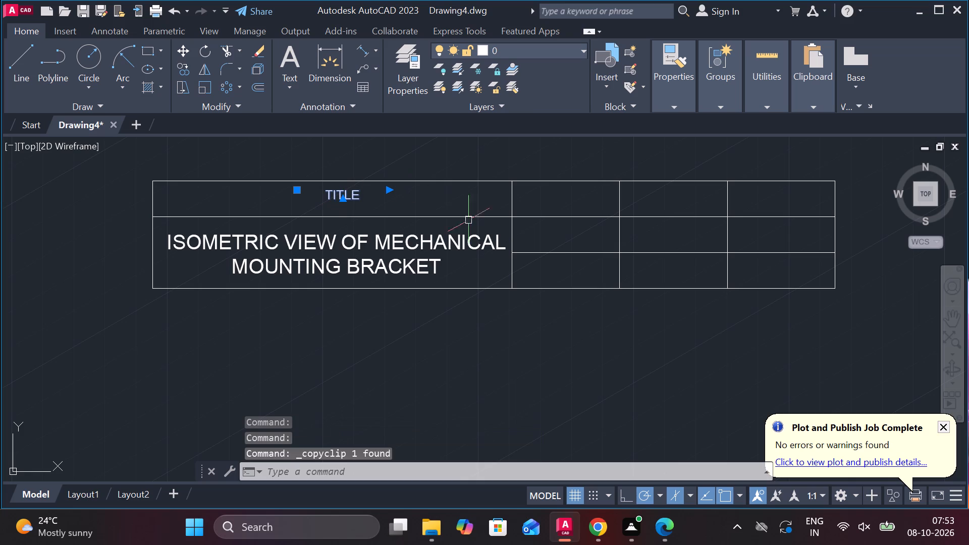
{"action": "key", "text": "ctrl+v"}
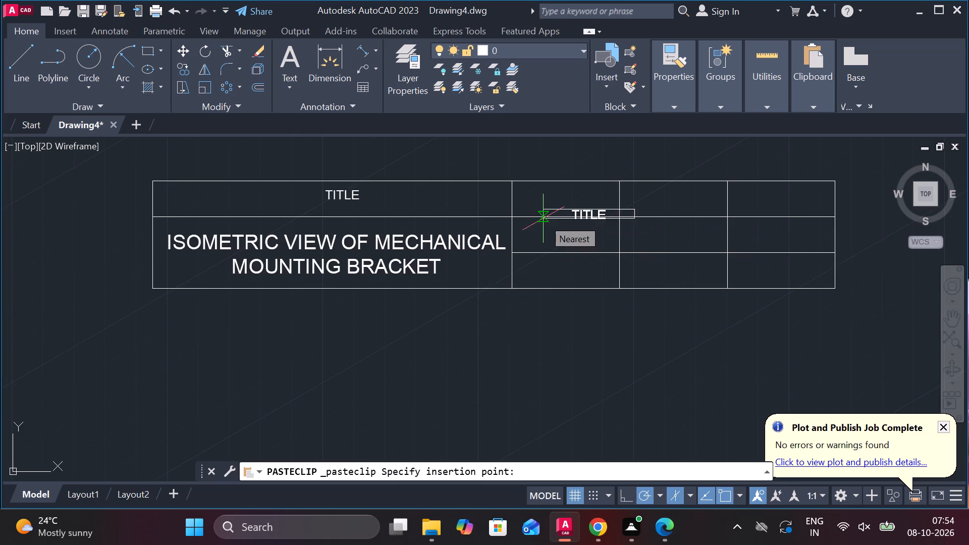
{"action": "scroll", "coordinate": [540, 210], "scroll_direction": "up", "scroll_amount": 1}
{"action": "left_click", "coordinate": [510, 196]}
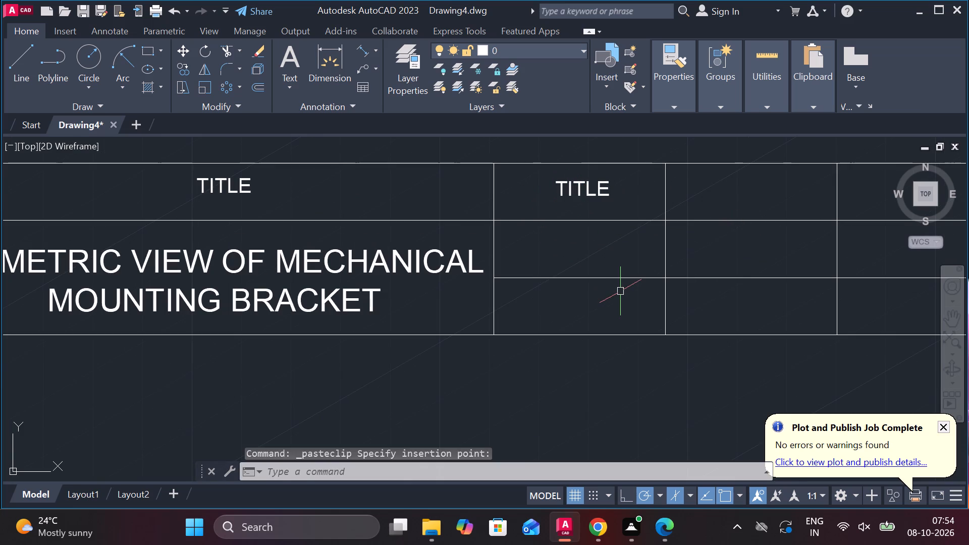
{"action": "key", "text": "ctrl+v"}
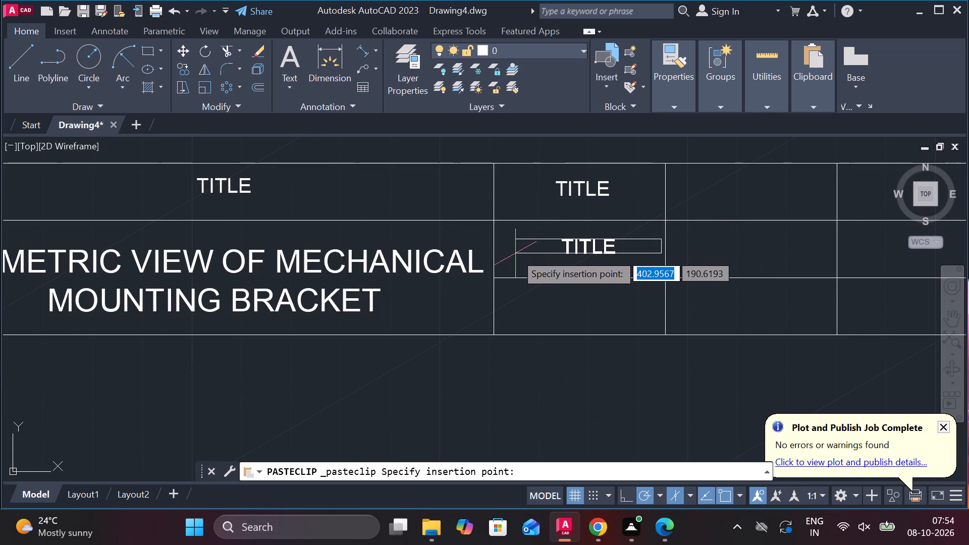
{"action": "left_click", "coordinate": [508, 251]}
{"action": "key", "text": "ctrl+c"}
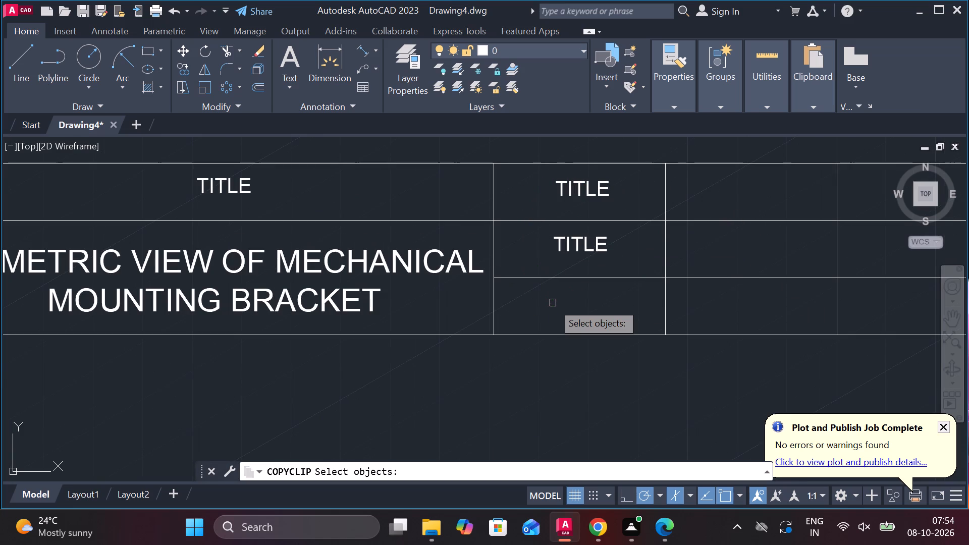
{"action": "key", "text": "ctrl+v"}
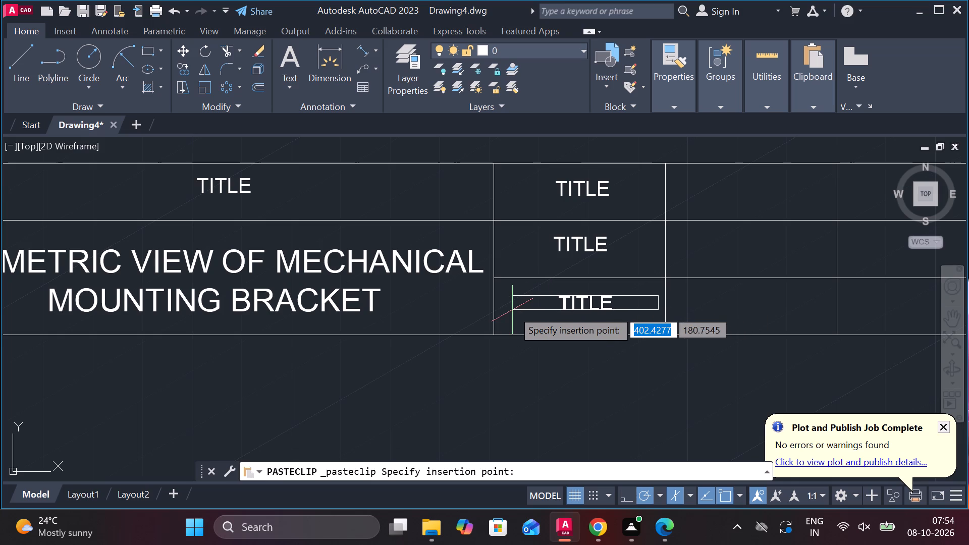
{"action": "left_click", "coordinate": [509, 312]}
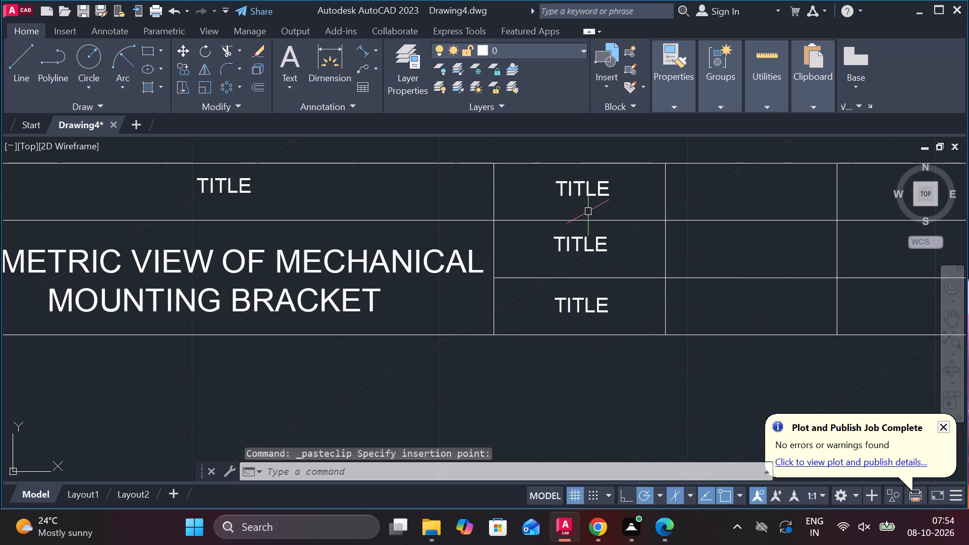
Replace the pasted text in the top cell of that column with "DATE".
{"action": "double_click", "coordinate": [580, 194]}
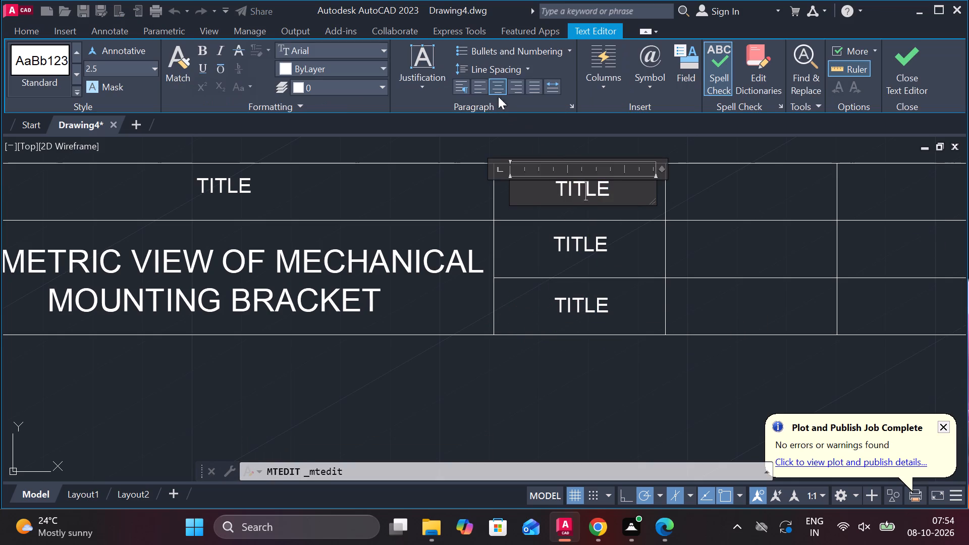
{"action": "left_click_drag", "start_coordinate": [616, 184], "coordinate": [559, 192]}
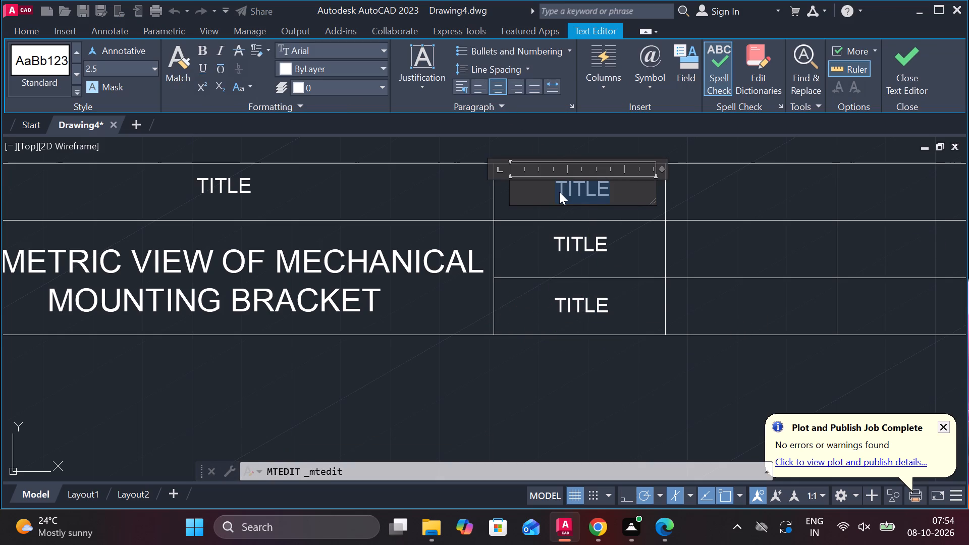
{"action": "type", "text": "DATE"}
{"action": "double_click", "coordinate": [600, 250]}
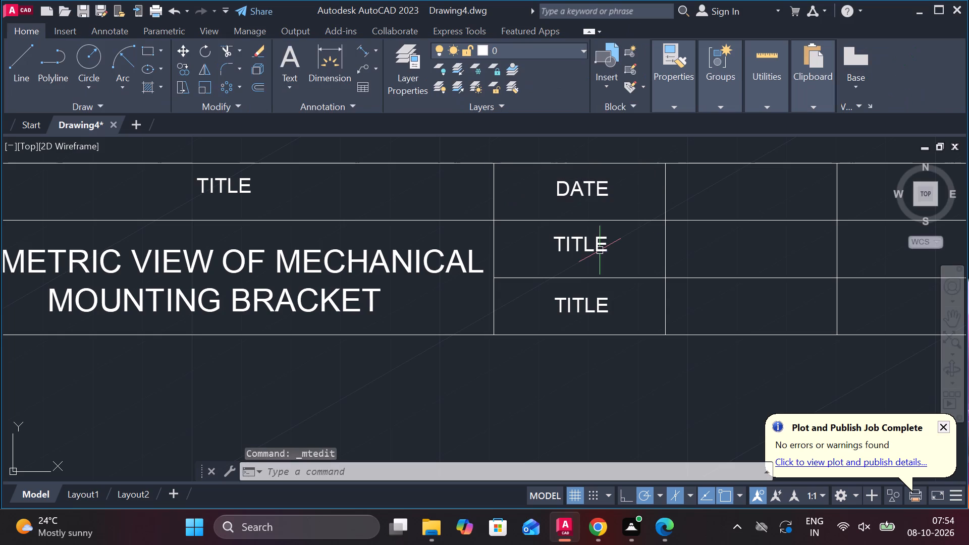
Replace the pasted text in the middle cell below DATE with "DESIGNED".
{"action": "double_click", "coordinate": [600, 250]}
{"action": "left_click_drag", "start_coordinate": [615, 245], "coordinate": [551, 245]}
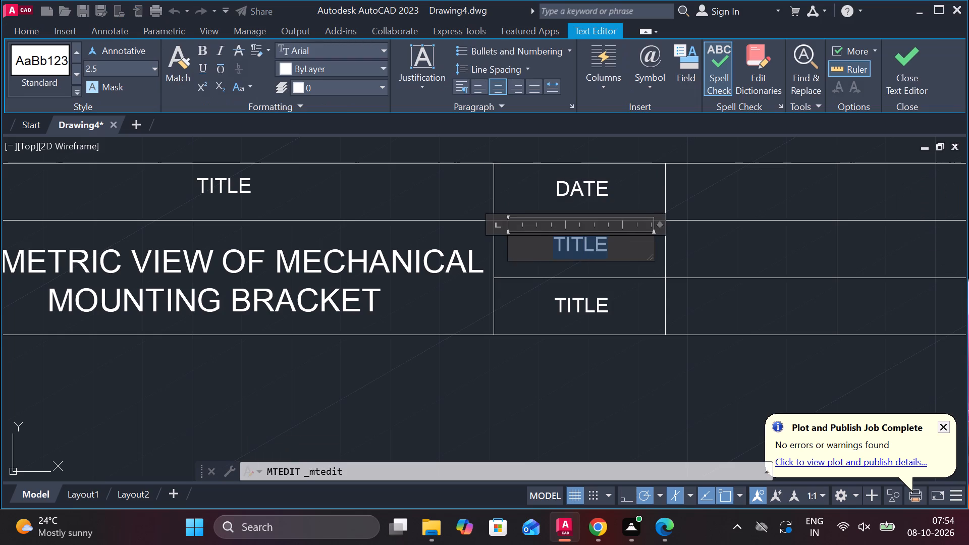
{"action": "type", "text": "DESIGNED"}
{"action": "double_click", "coordinate": [602, 304]}
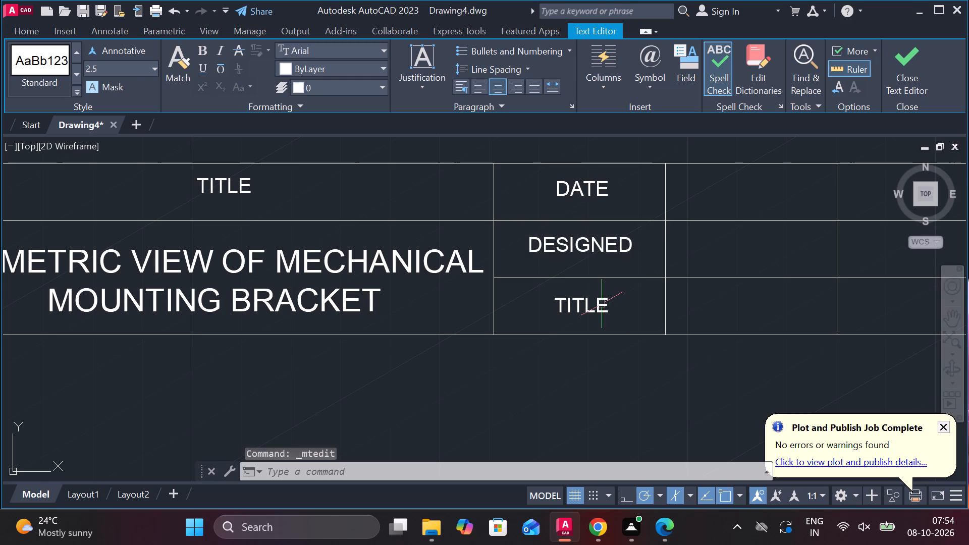
Replace the pasted text in the bottom cell below DESIGNED with "CHECK" and finish editing.
{"action": "double_click", "coordinate": [602, 304]}
{"action": "left_click_drag", "start_coordinate": [625, 305], "coordinate": [555, 305]}
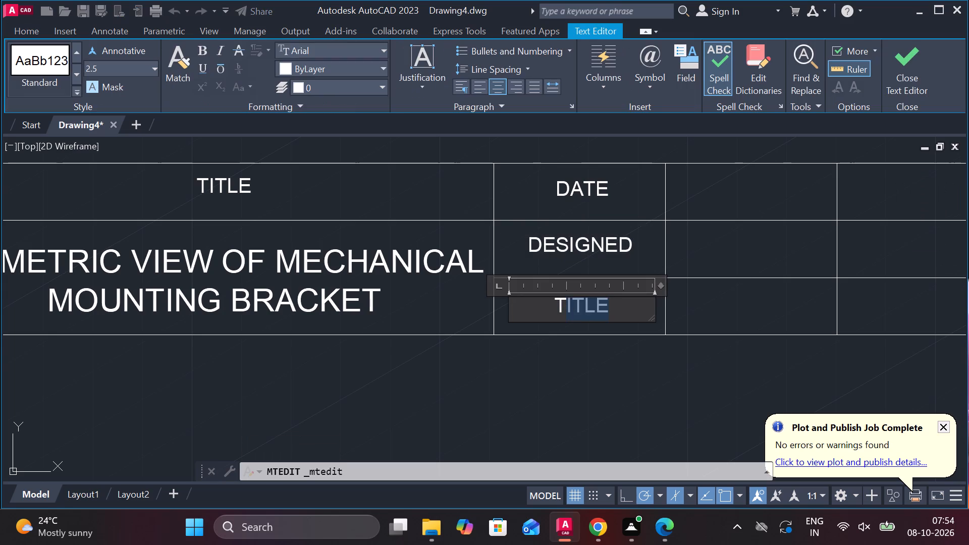
{"action": "left_click_drag", "start_coordinate": [555, 305], "coordinate": [545, 305]}
{"action": "key", "text": "c"}
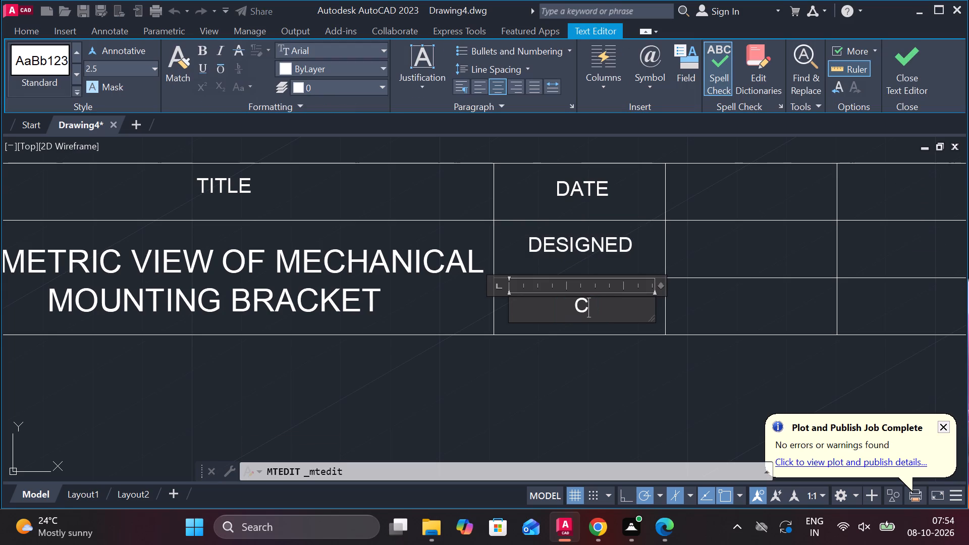
{"action": "type", "text": "HECK"}
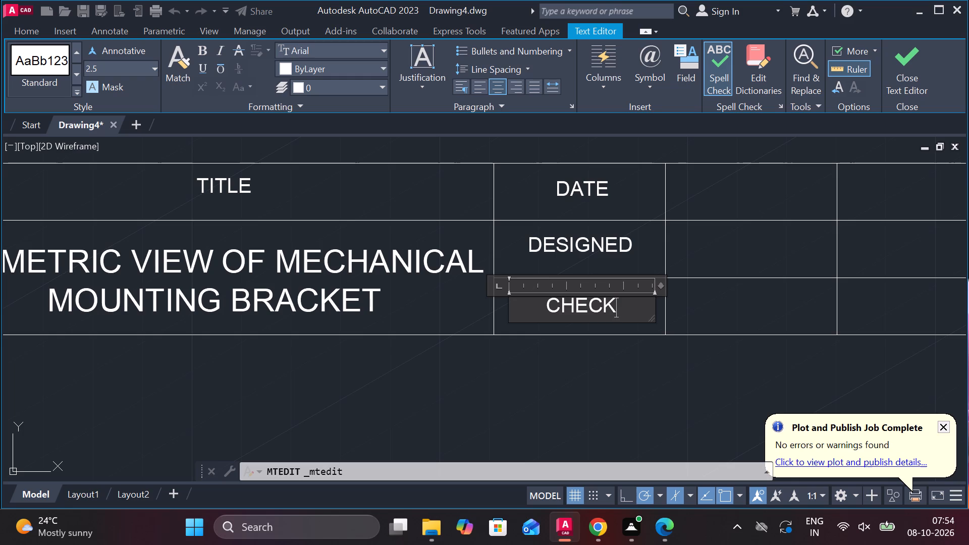
{"action": "left_click", "coordinate": [896, 82]}
Paste another copy of the TITLE text into the top cell of the last column.
{"action": "scroll", "coordinate": [866, 241], "scroll_direction": "down", "scroll_amount": 1}
{"action": "middle_click_drag", "start_coordinate": [858, 241], "coordinate": [580, 319]}
{"action": "key", "text": "ctrl+v"}
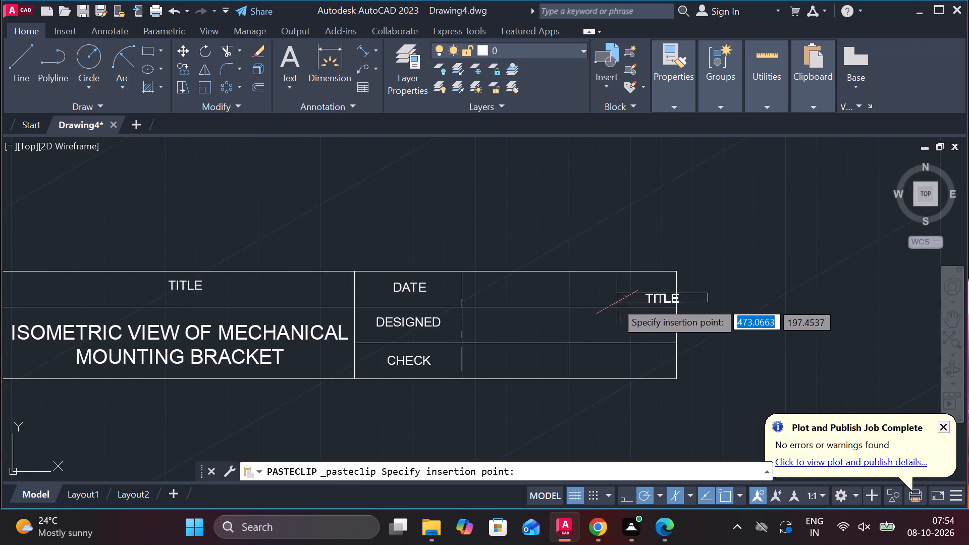
{"action": "scroll", "coordinate": [577, 295], "scroll_direction": "up", "scroll_amount": 1}
{"action": "left_click", "coordinate": [577, 292]}
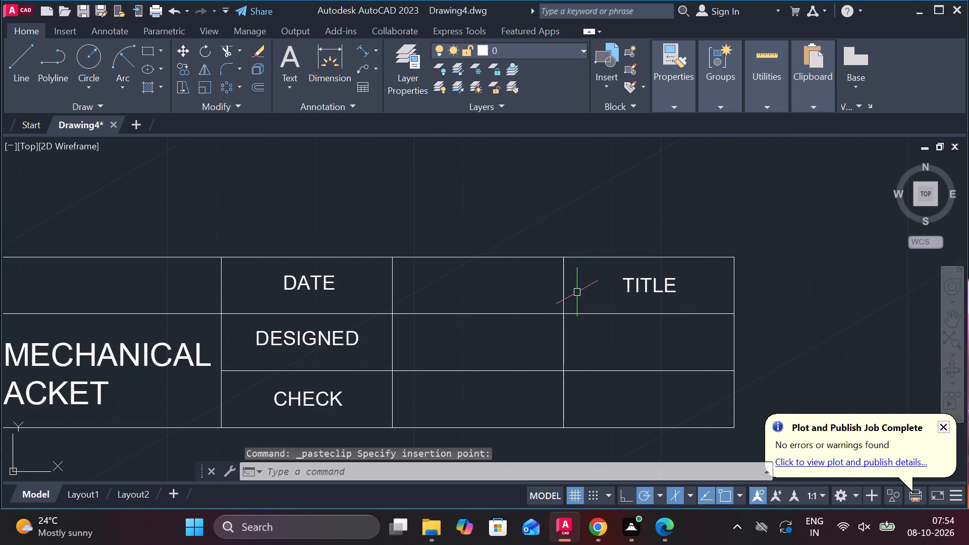
Replace the pasted TITLE text in the top cell of the last column with "APPROVED" and finish editing.
{"action": "scroll", "coordinate": [635, 288], "scroll_direction": "up", "scroll_amount": 1}
{"action": "double_click", "coordinate": [636, 288]}
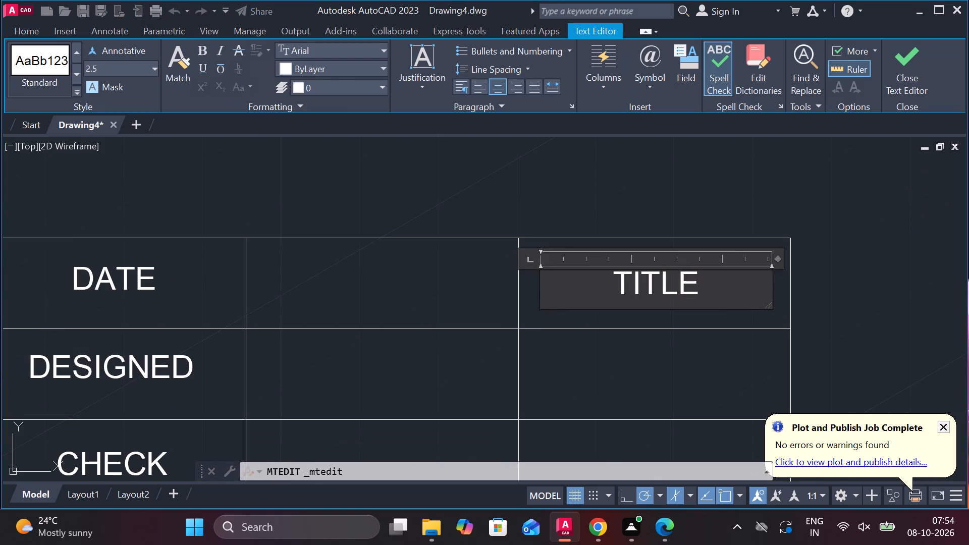
{"action": "left_click_drag", "start_coordinate": [701, 287], "coordinate": [567, 297]}
{"action": "type", "text": "APP"}
{"action": "type", "text": "ROVED"}
{"action": "left_click", "coordinate": [926, 66]}
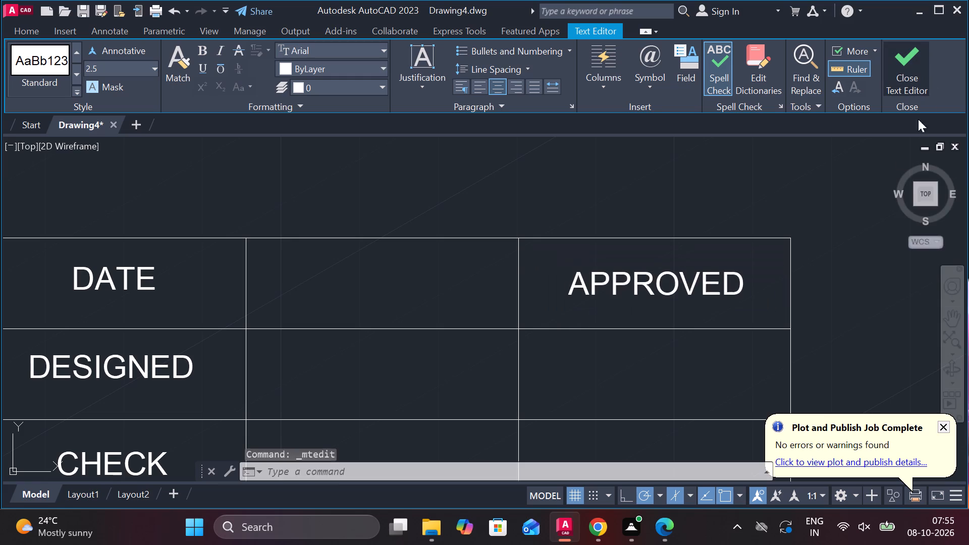
Move the complete title block about 94 units at 210°, to just below the bracket's lower right side.
{"action": "scroll", "coordinate": [825, 240], "scroll_direction": "down", "scroll_amount": 3}
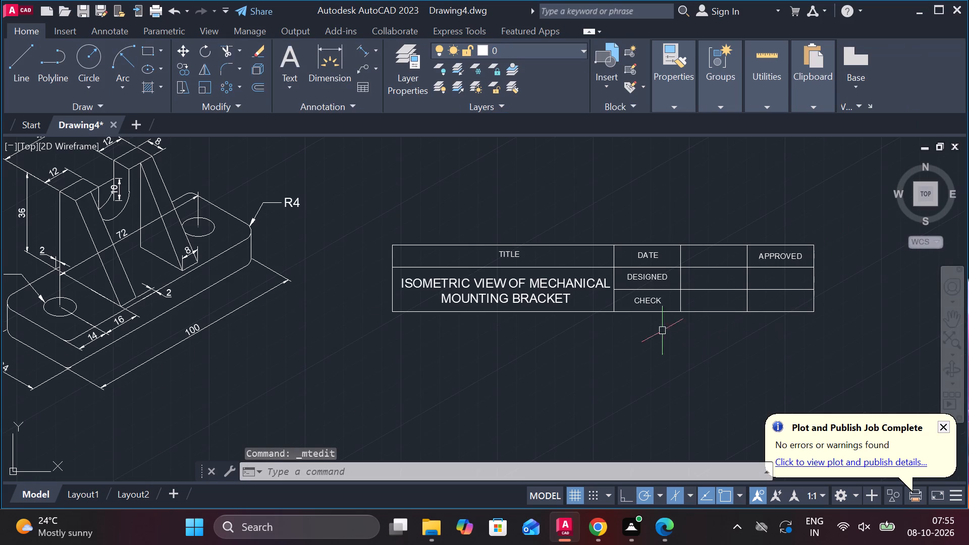
{"action": "scroll", "coordinate": [631, 321], "scroll_direction": "down", "scroll_amount": 1}
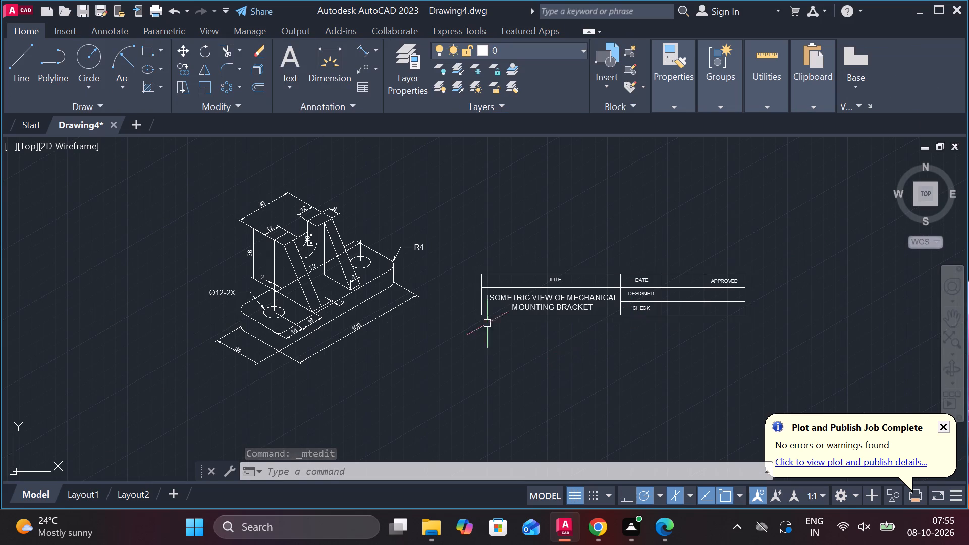
{"action": "left_click", "coordinate": [462, 244]}
{"action": "left_click", "coordinate": [781, 339]}
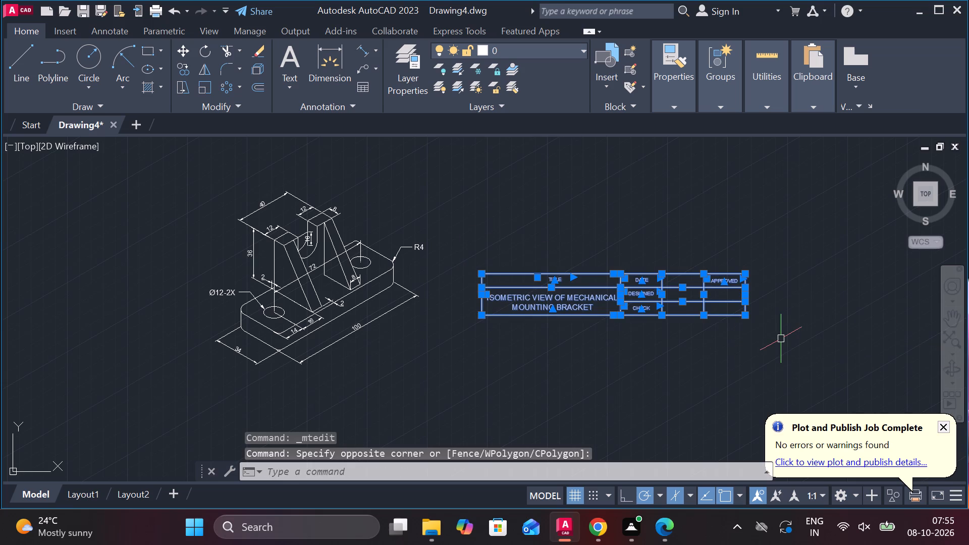
{"action": "key", "text": "m"}
{"action": "key", "text": "Return"}
{"action": "left_click", "coordinate": [742, 321]}
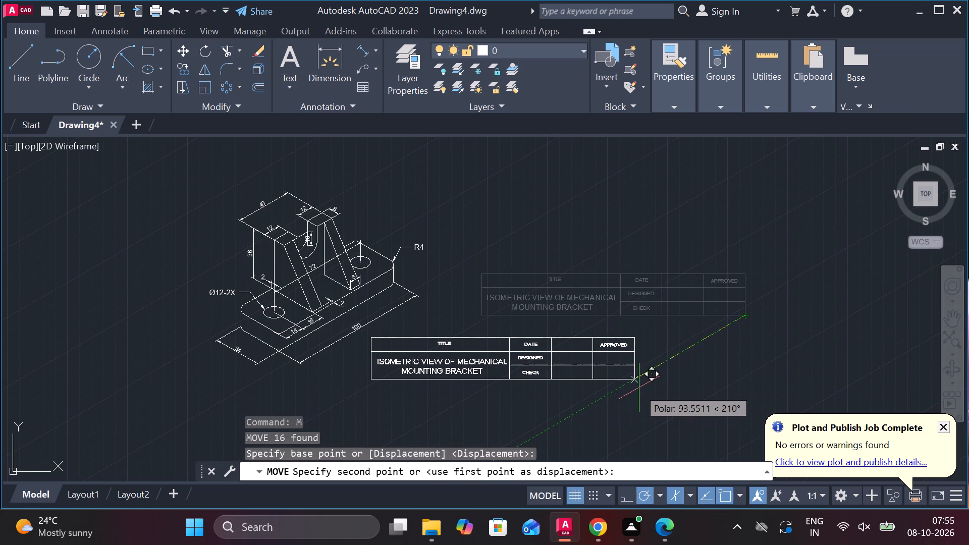
{"action": "left_click", "coordinate": [639, 388]}
Draw a rectangular border about 339 x 161 around the bracket, starting from the title block's lower-right corner.
{"action": "middle_click_drag", "start_coordinate": [644, 340], "coordinate": [724, 285]}
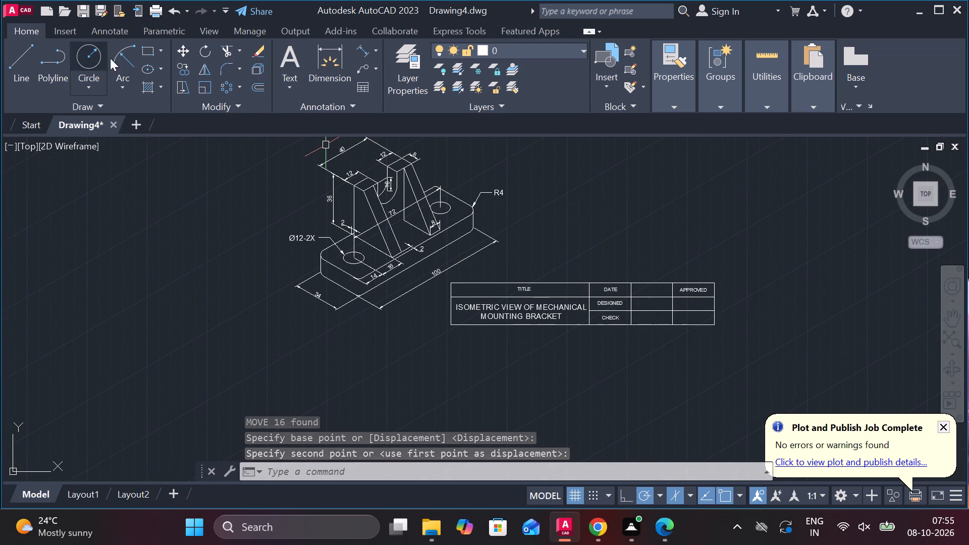
{"action": "left_click", "coordinate": [149, 46]}
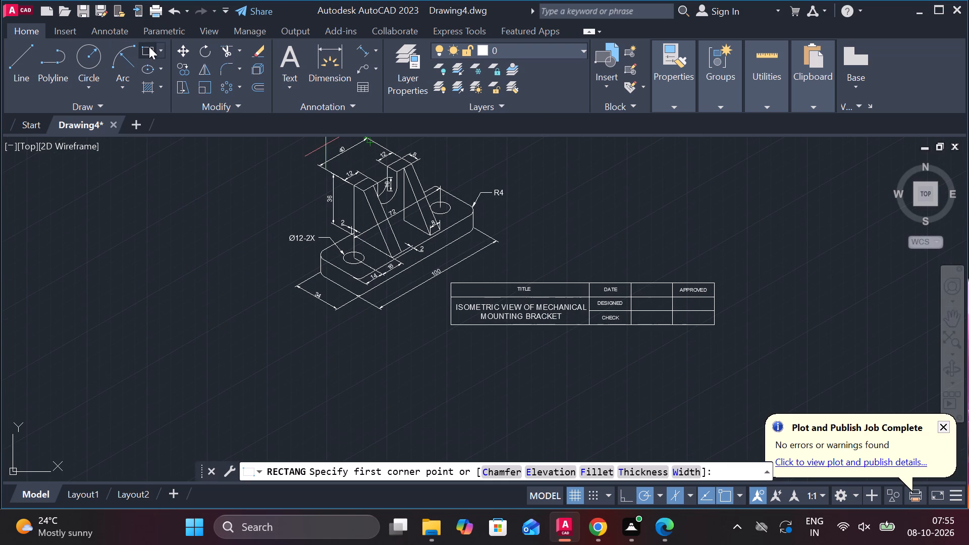
{"action": "left_click", "coordinate": [715, 330]}
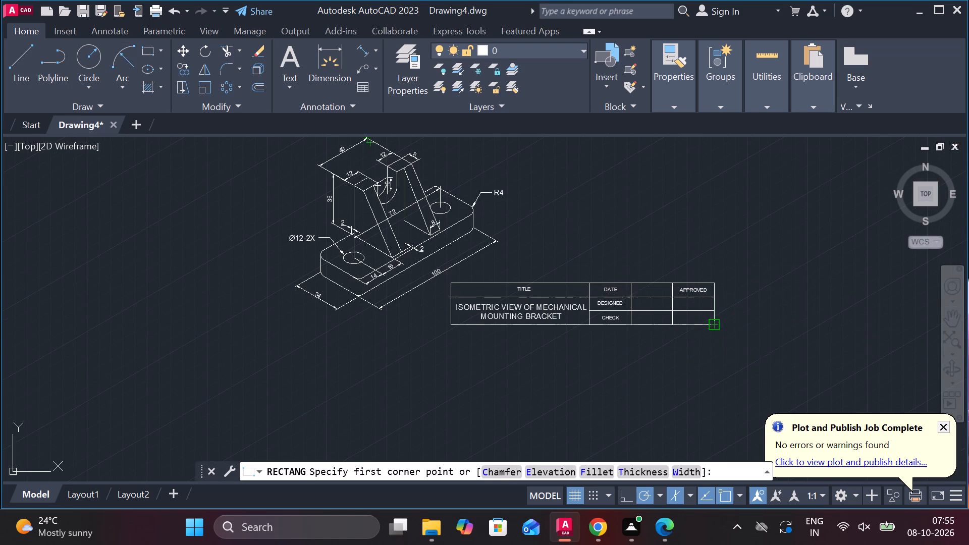
{"action": "middle_click_drag", "start_coordinate": [220, 187], "coordinate": [223, 269]}
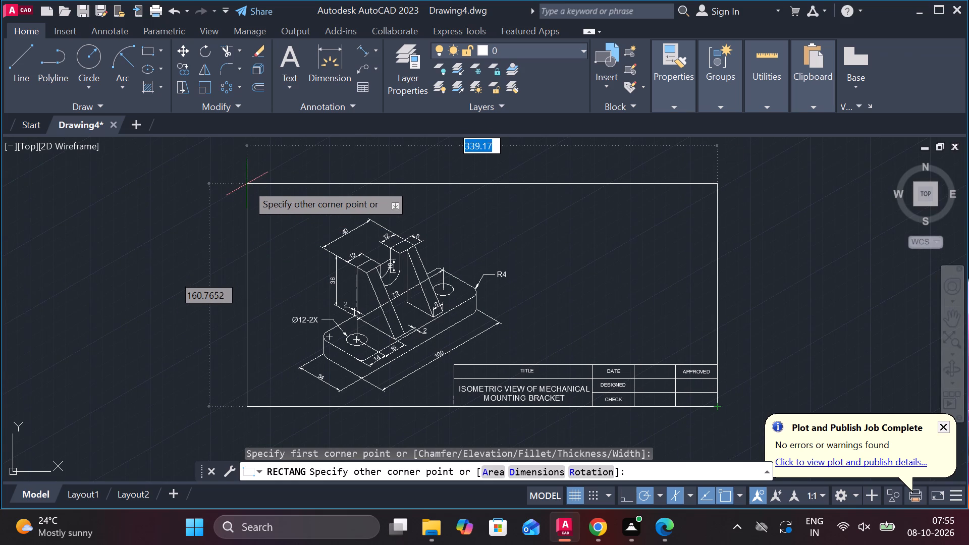
{"action": "left_click", "coordinate": [247, 184]}
Save the drawing in Documents as "ISOMETRIC VIEW OF A MECHANICAL MOUNTING BRACKET".
{"action": "key", "text": "ctrl+s"}
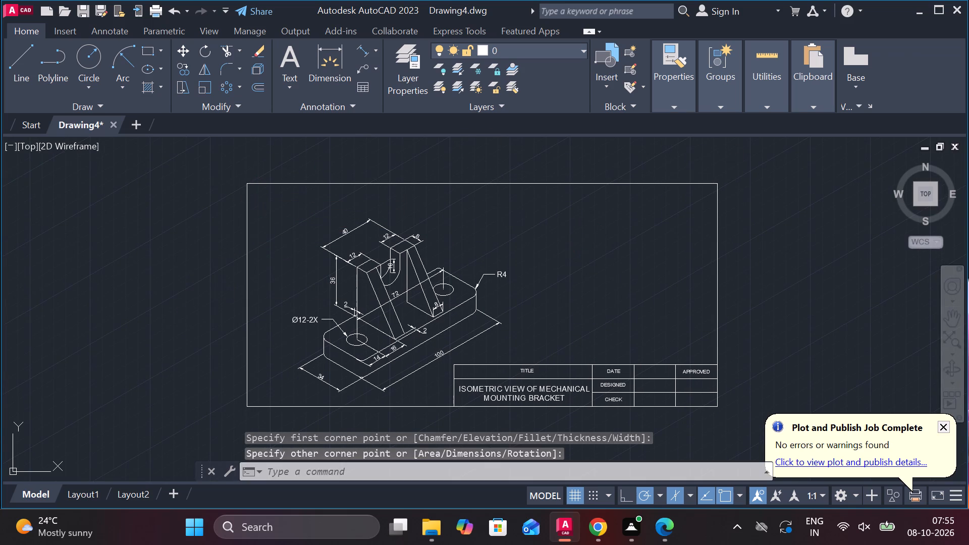
{"action": "type", "text": "IS"}
{"action": "type", "text": "OMERT"}
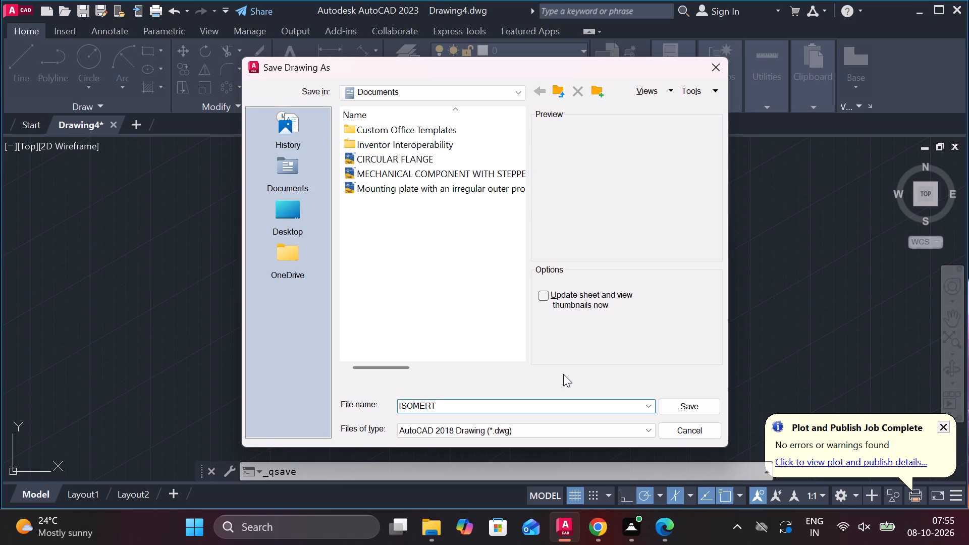
{"action": "key", "text": "BackSpace"}
{"action": "key", "text": "BackSpace"}
{"action": "type", "text": "TRIC"}
{"action": "key", "text": "space"}
{"action": "type", "text": "VIEWB"}
{"action": "key", "text": "BackSpace"}
{"action": "key", "text": "space"}
{"action": "type", "text": "O"}
{"action": "type", "text": "F A"}
{"action": "key", "text": "space"}
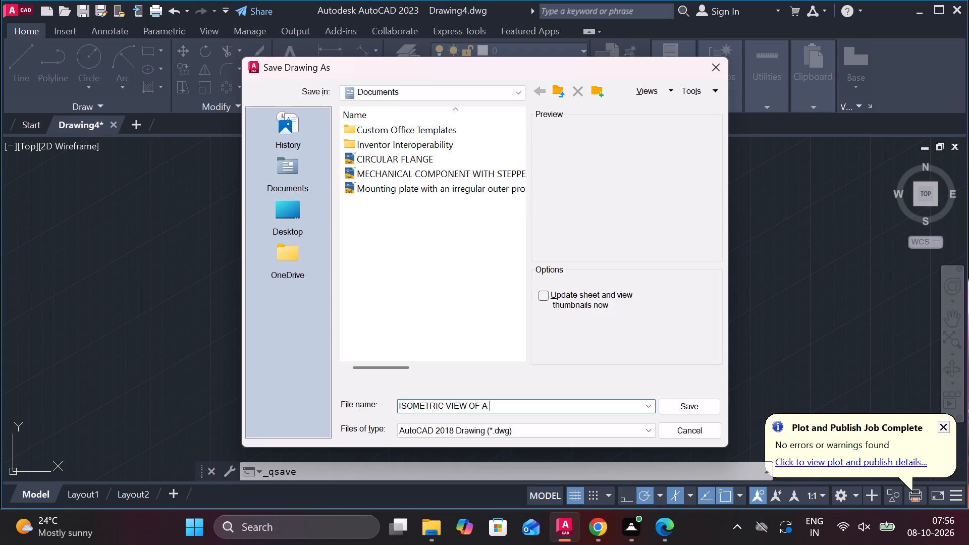
{"action": "type", "text": "MECHANICAL"}
{"action": "key", "text": "space"}
{"action": "type", "text": "MOUNTING BRACKEY"}
{"action": "key", "text": "BackSpace"}
{"action": "key", "text": "t"}
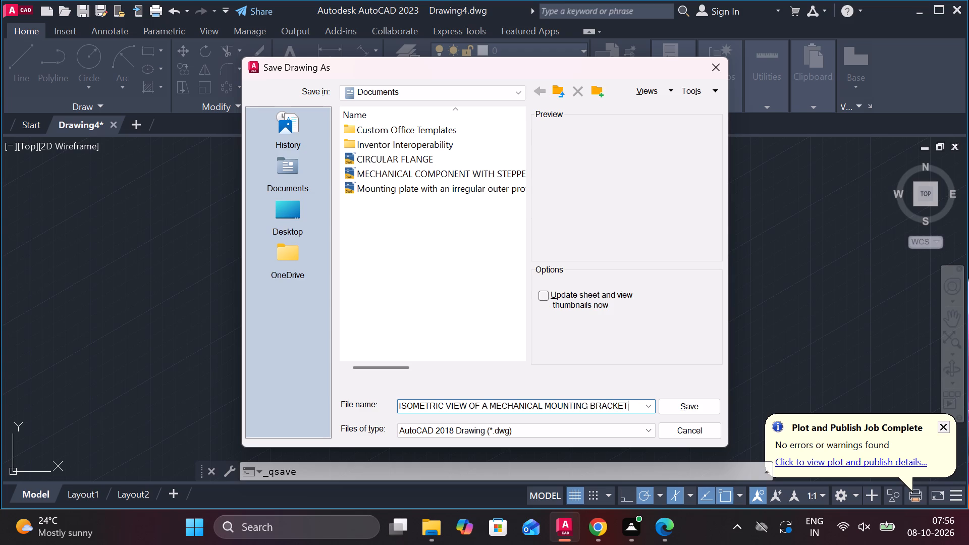
{"action": "left_click", "coordinate": [683, 404]}
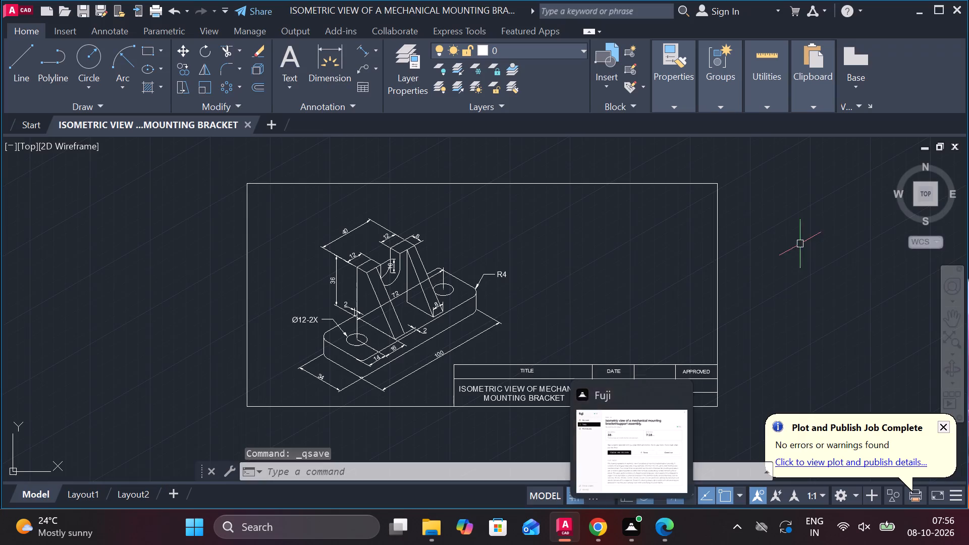
Save the drawing again.
{"action": "type", "text": "LOG"}
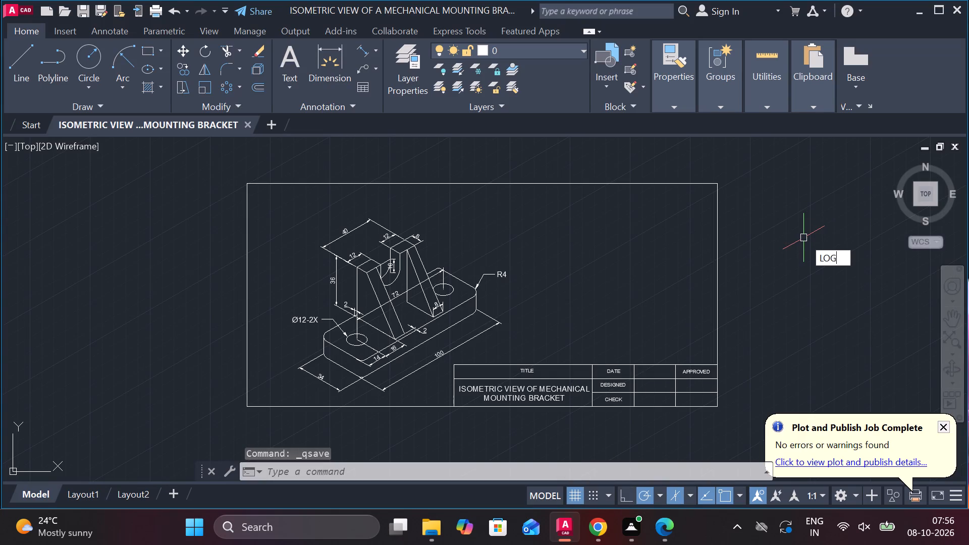
{"action": "left_click", "coordinate": [802, 284]}
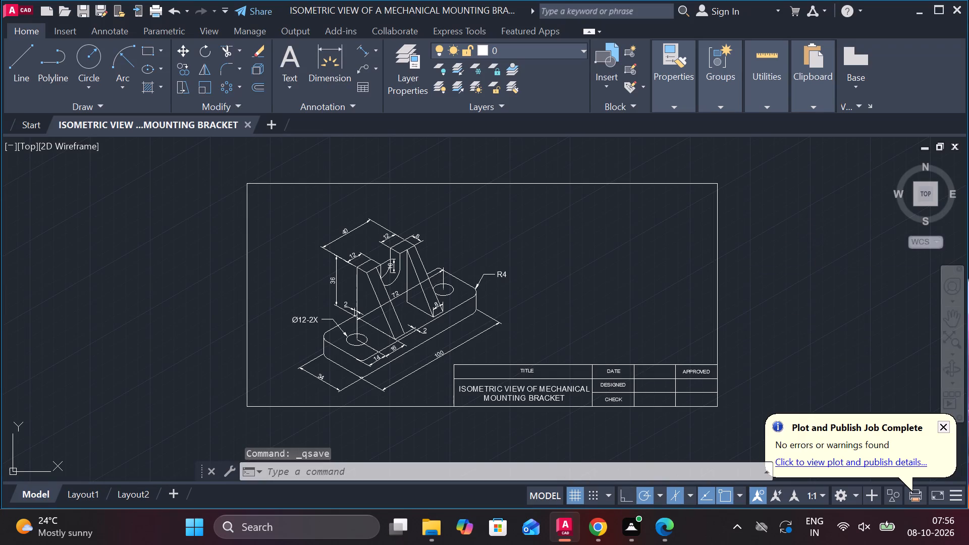
{"action": "key", "text": "ctrl+s"}
Set up a plot with DWG To PDF.pc3, landscape orientation, and a window from the border's lower-right corner to beyond its upper-left corner.
{"action": "type", "text": "PLOT"}
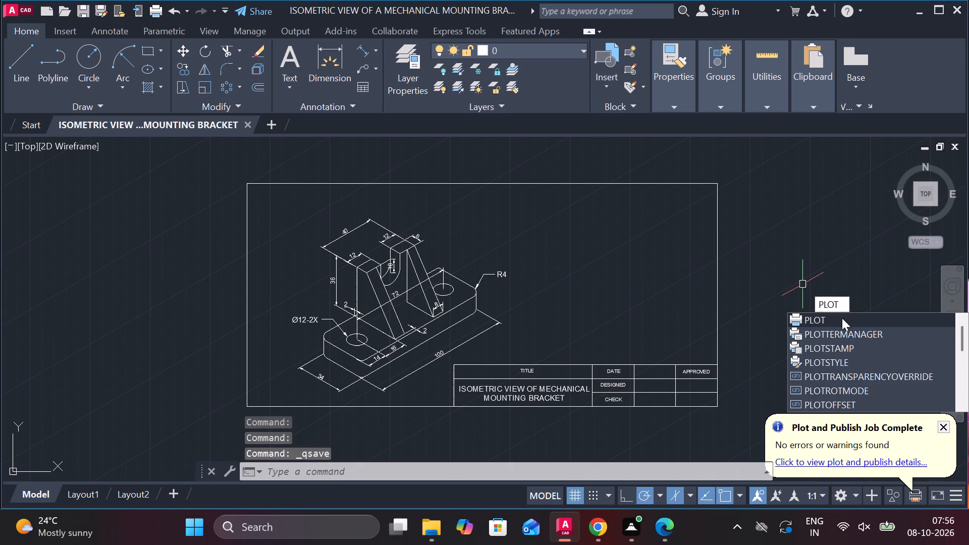
{"action": "left_click", "coordinate": [842, 318]}
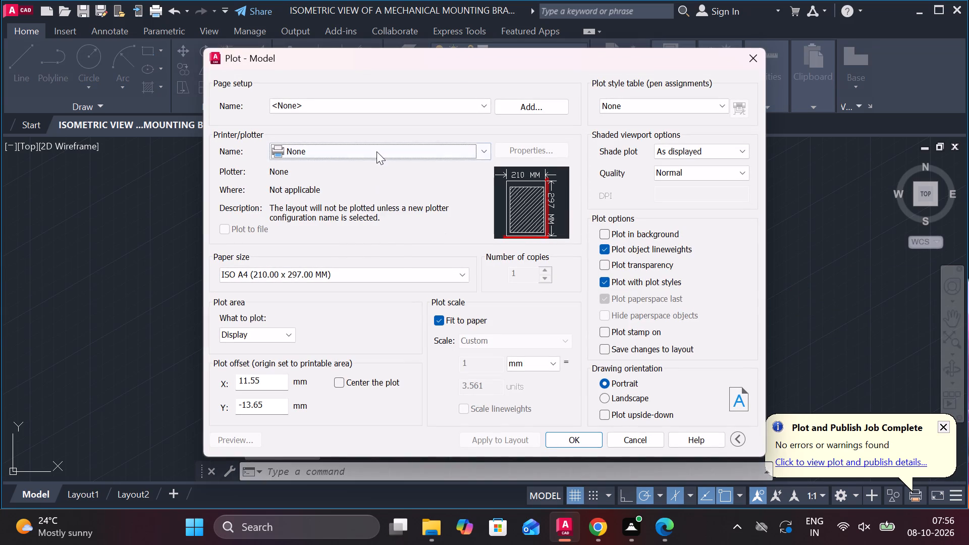
{"action": "left_click", "coordinate": [376, 151]}
{"action": "left_click", "coordinate": [332, 310]}
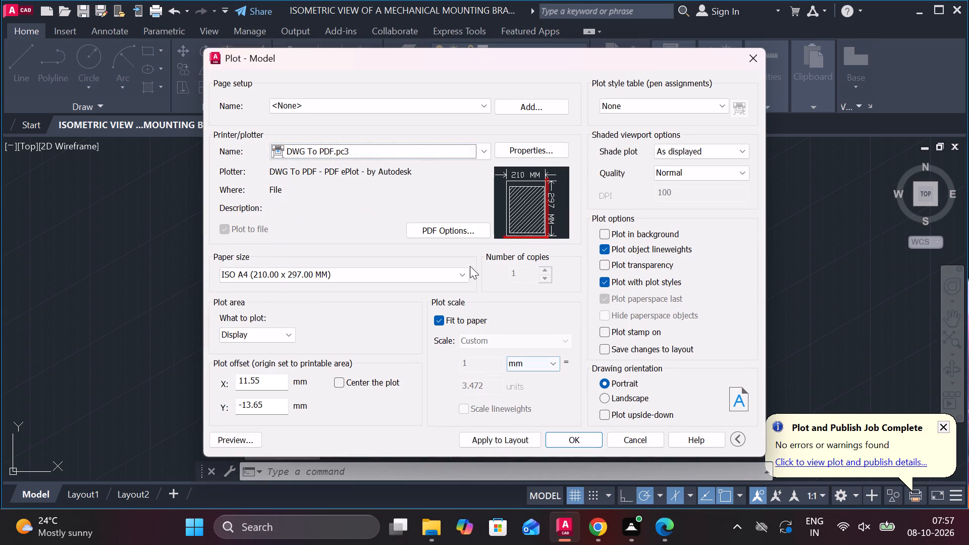
{"action": "left_click", "coordinate": [603, 399]}
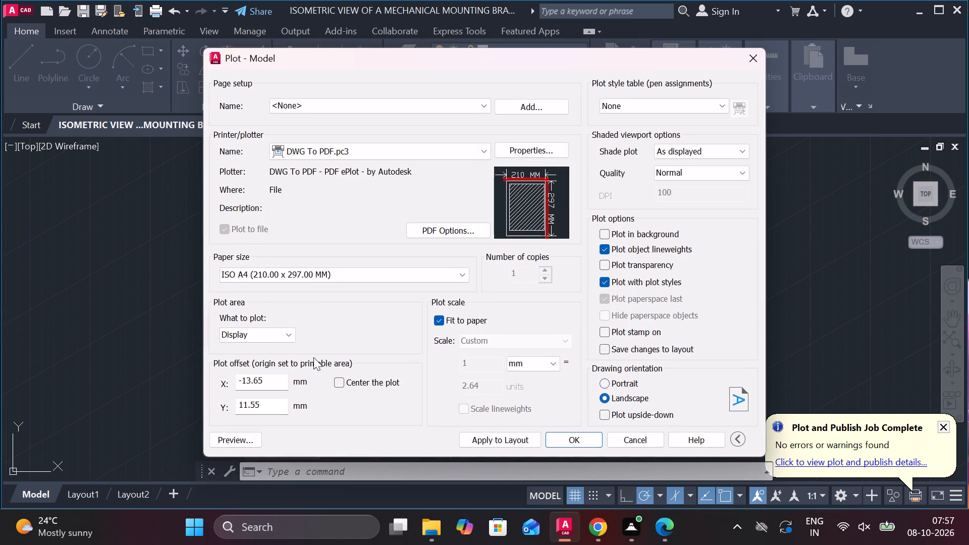
{"action": "left_click", "coordinate": [284, 337]}
{"action": "left_click", "coordinate": [266, 373]}
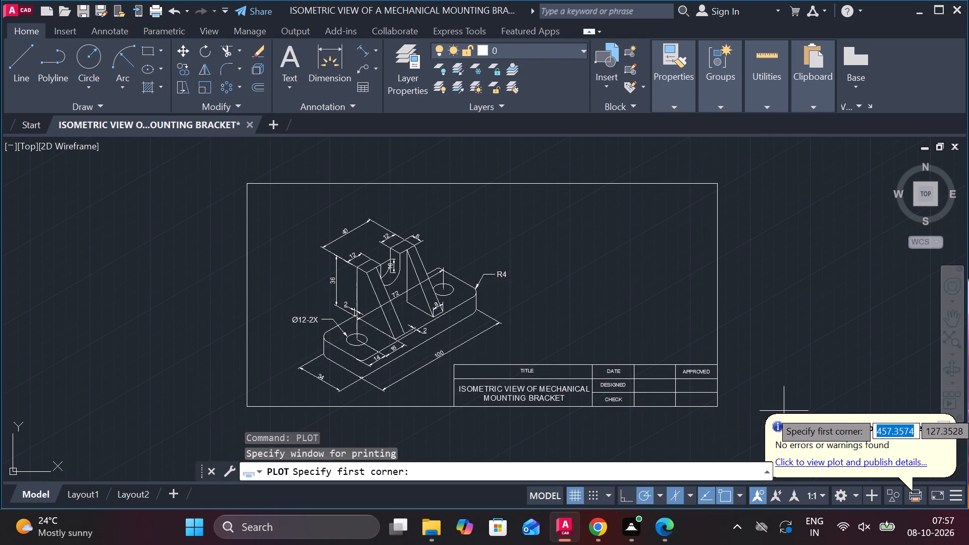
{"action": "left_click", "coordinate": [718, 410]}
{"action": "middle_click_drag", "start_coordinate": [178, 158], "coordinate": [158, 253]}
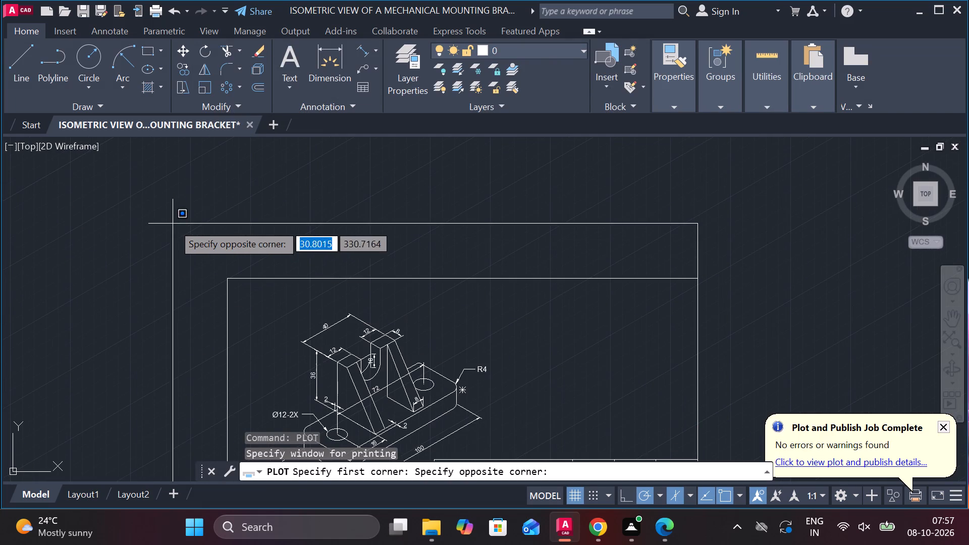
{"action": "left_click", "coordinate": [198, 207]}
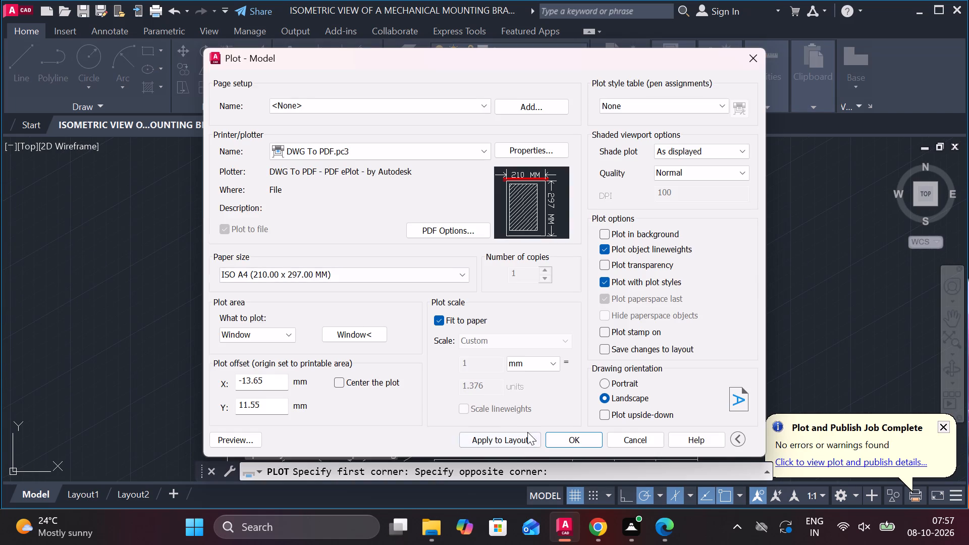
Plot the drawing to "ISOMETRIC VIEW OF A MECHANICAL MOUNTING BRACKET-Model.pdf" in Documents, review the sheet, and return to the drawing.
{"action": "left_click", "coordinate": [566, 441]}
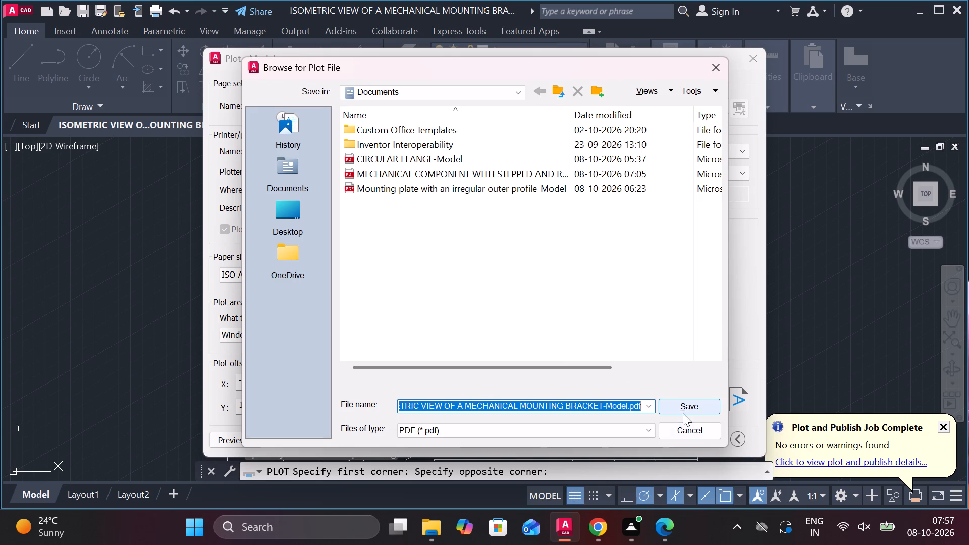
{"action": "left_click", "coordinate": [682, 412]}
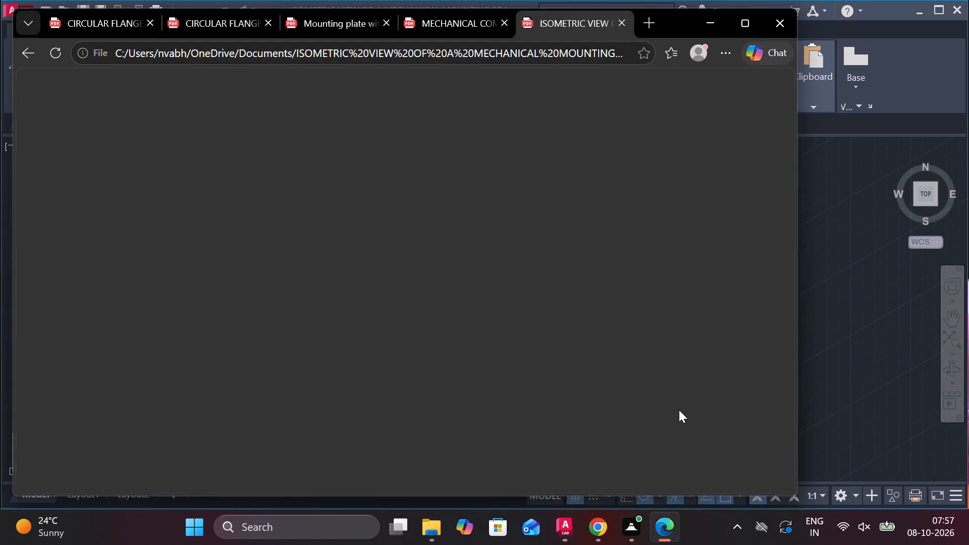
{"action": "scroll", "coordinate": [676, 405], "scroll_direction": "down", "scroll_amount": 5}
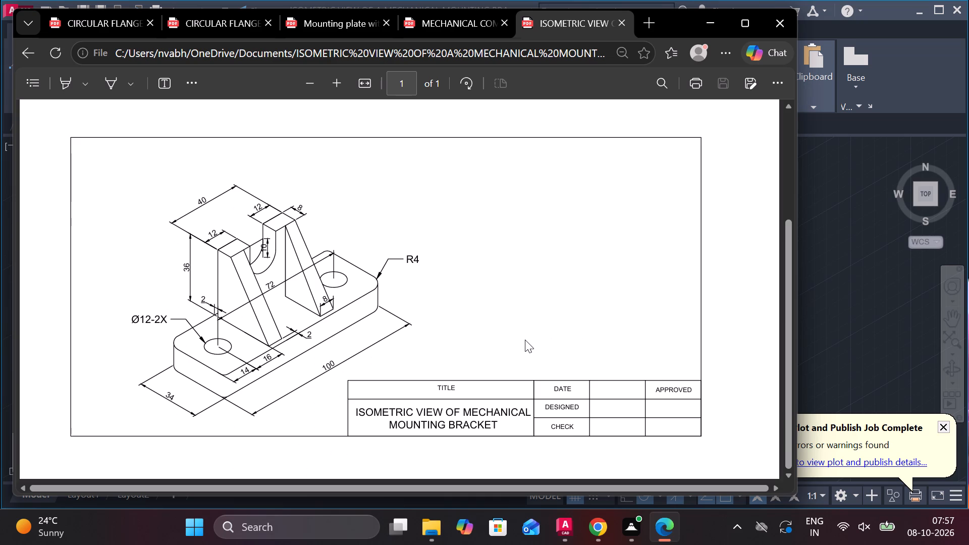
{"action": "left_click", "coordinate": [706, 22]}
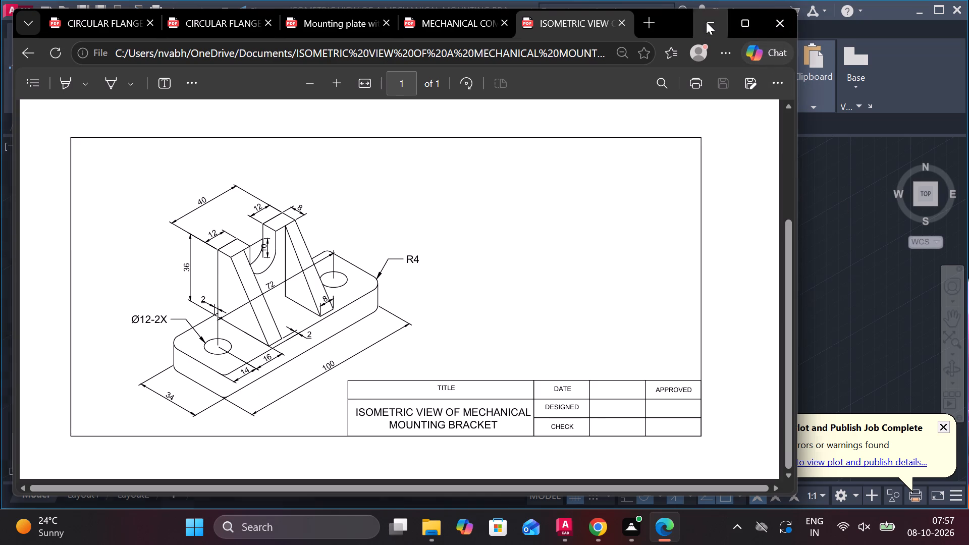
Add a vertical linear dimension for the base plate's thickness, placed beside its left end between the top and bottom edges.
{"action": "middle_click_drag", "start_coordinate": [438, 378], "coordinate": [505, 256]}
{"action": "scroll", "coordinate": [369, 351], "scroll_direction": "up", "scroll_amount": 2}
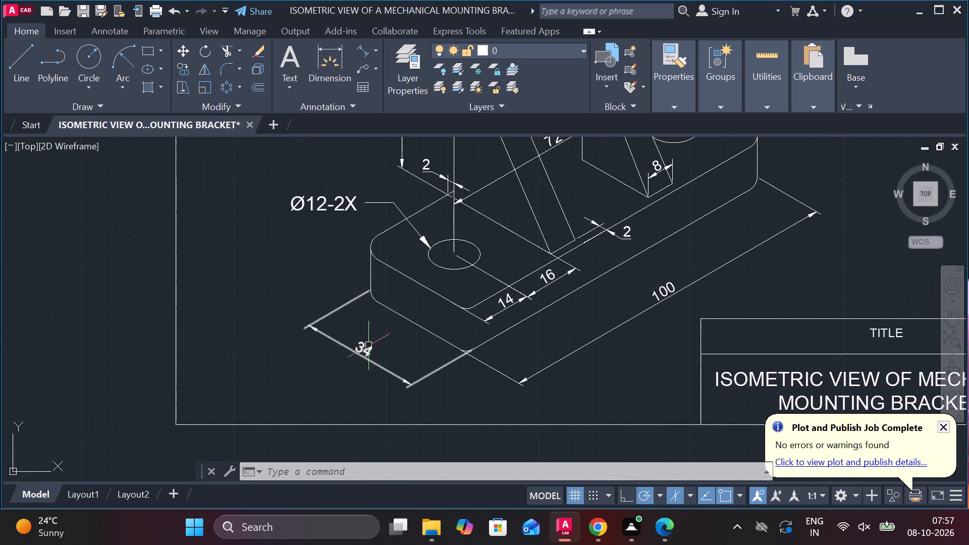
{"action": "left_click", "coordinate": [371, 47]}
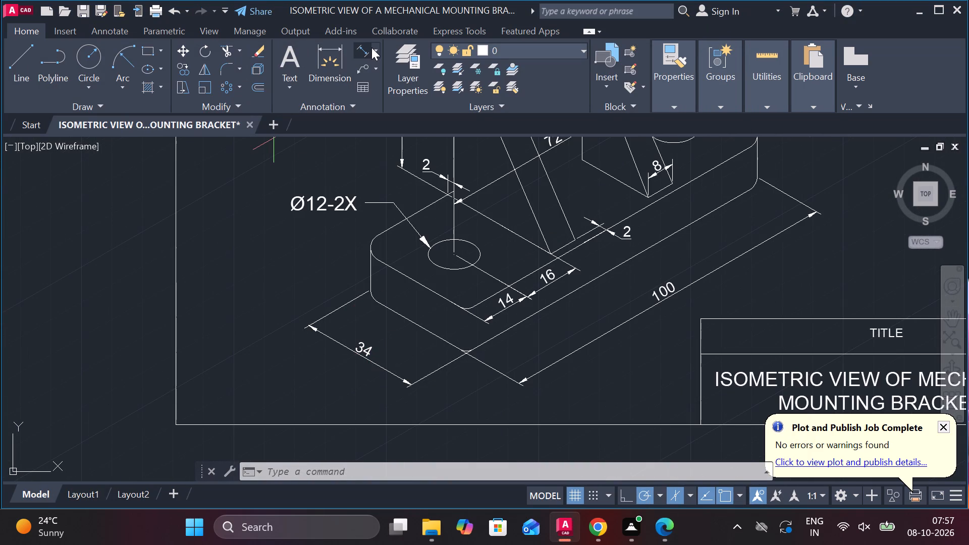
{"action": "left_click", "coordinate": [378, 45]}
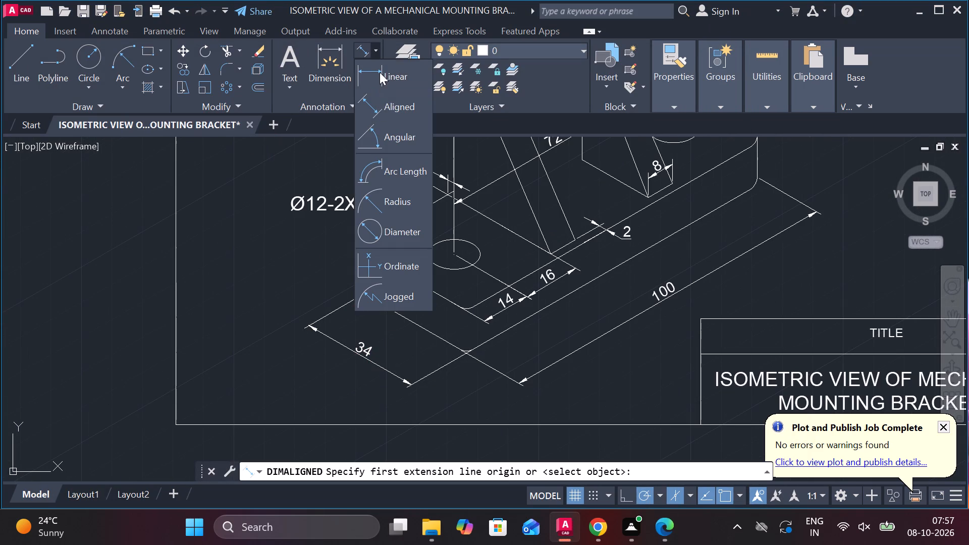
{"action": "left_click", "coordinate": [389, 79]}
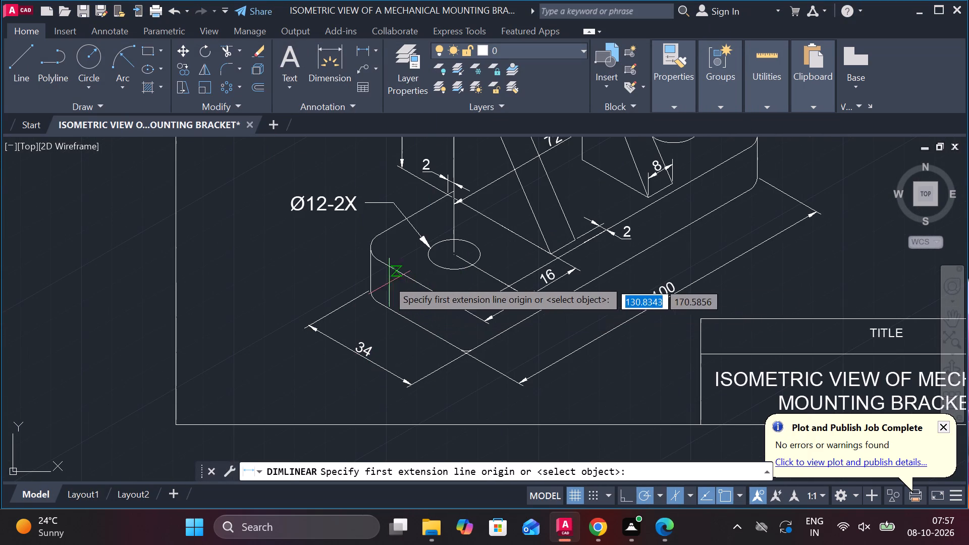
{"action": "left_click", "coordinate": [383, 266]}
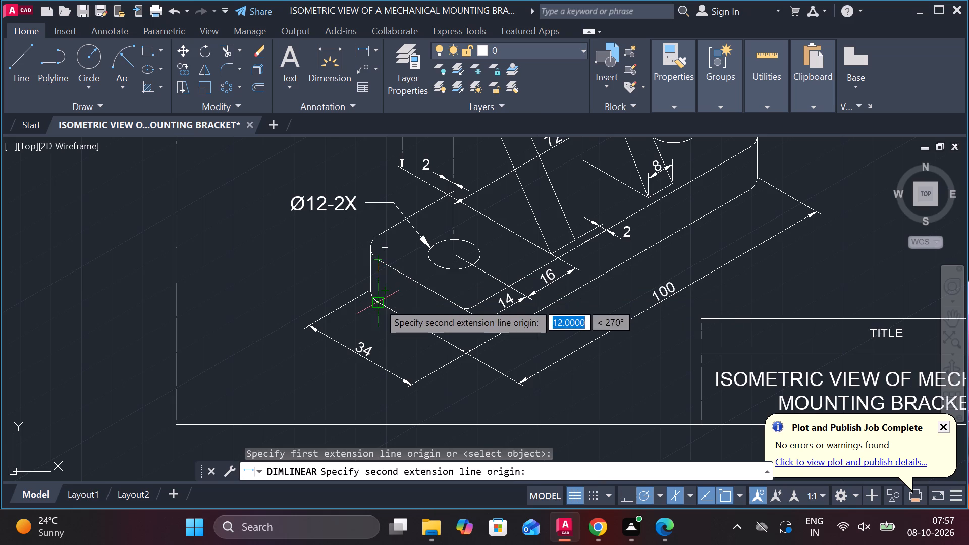
{"action": "left_click", "coordinate": [378, 302]}
{"action": "left_click", "coordinate": [346, 280]}
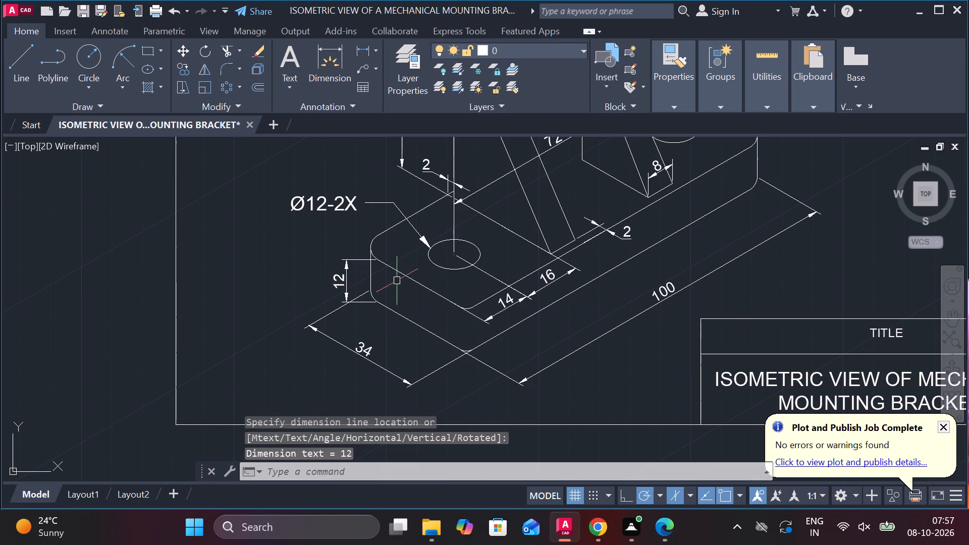
{"action": "key", "text": "Escape"}
{"action": "left_click", "coordinate": [340, 115]}
{"action": "left_click", "coordinate": [340, 110]}
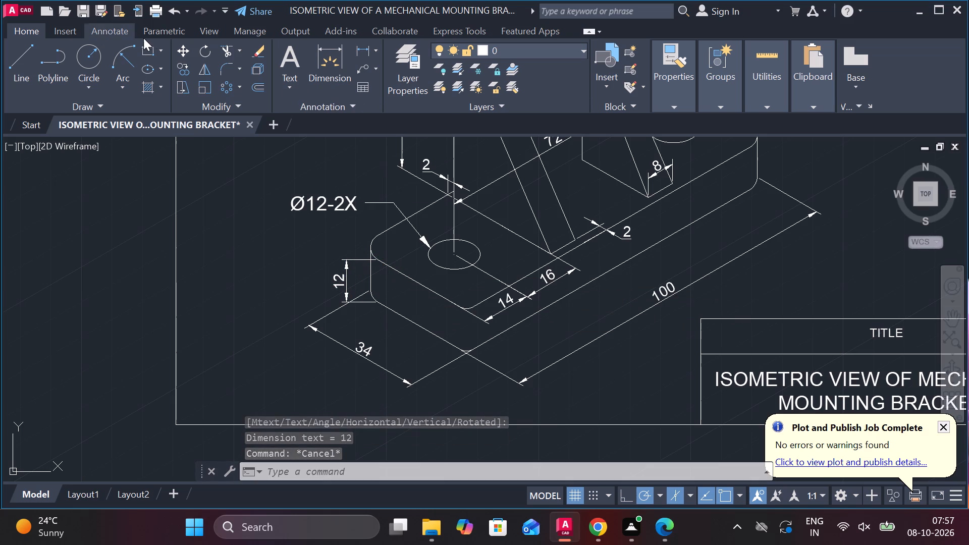
Oblique the base plate's thickness dimension to 150 degrees.
{"action": "left_click", "coordinate": [123, 32]}
{"action": "left_click", "coordinate": [383, 107]}
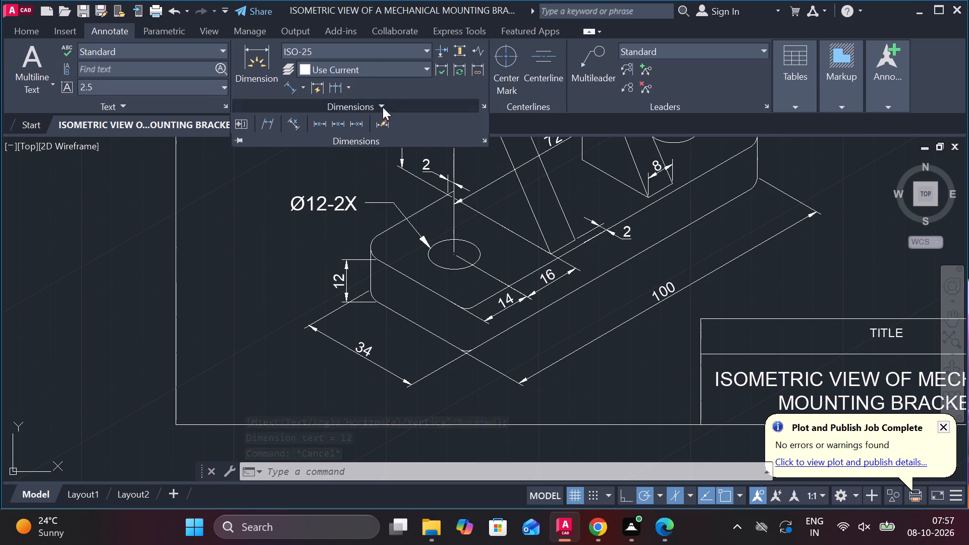
{"action": "left_click", "coordinate": [270, 120]}
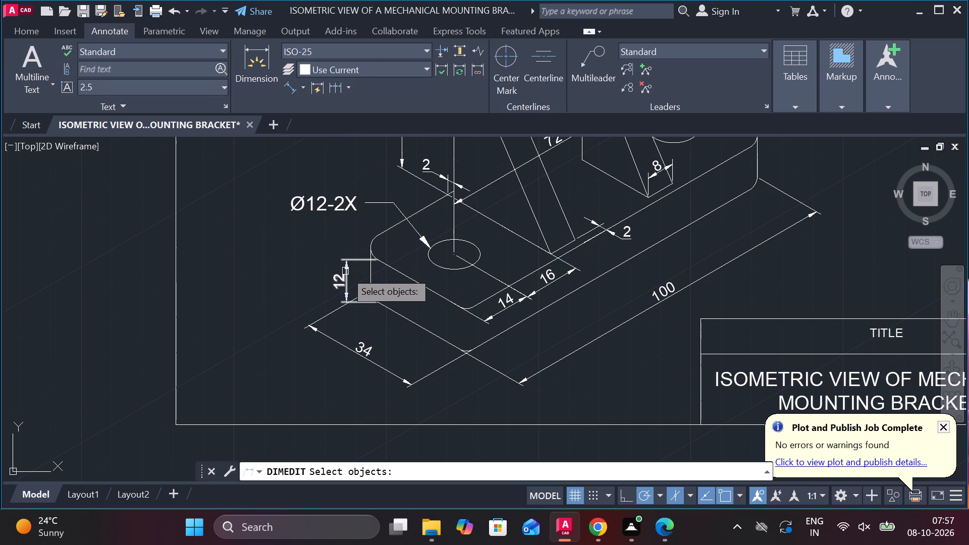
{"action": "left_click", "coordinate": [345, 271]}
{"action": "key", "text": "space"}
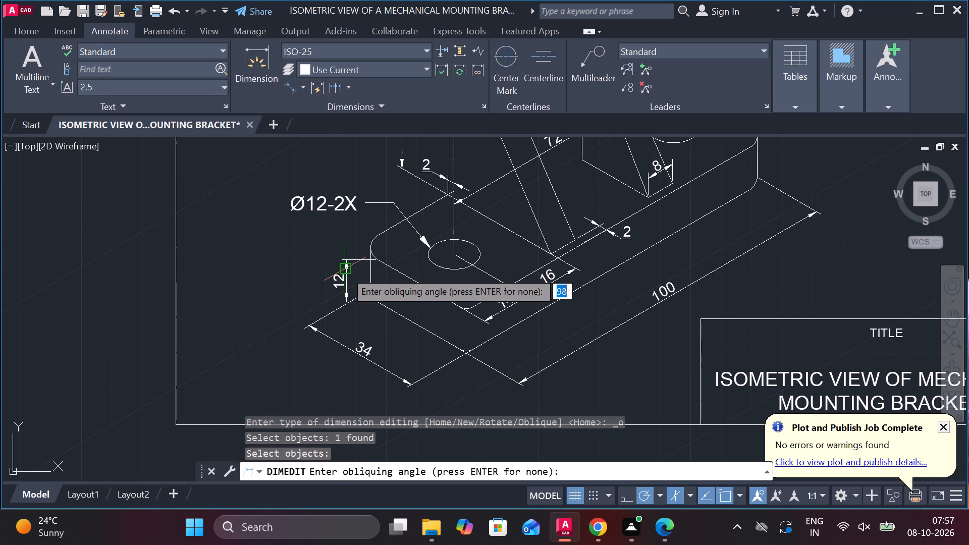
{"action": "type", "text": "150"}
{"action": "key", "text": "Return"}
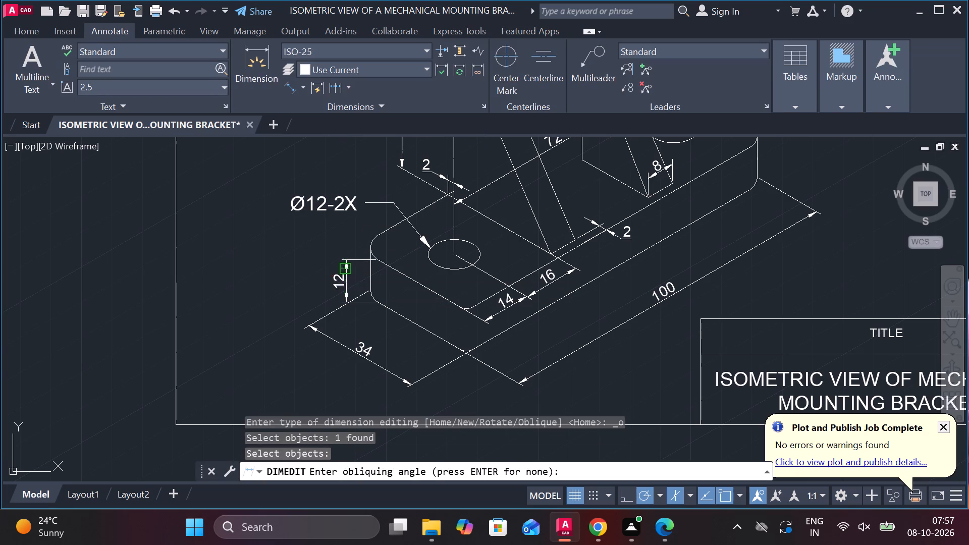
{"action": "key", "text": "Escape"}
Replace the base thickness dimension's text with a typed 12.
{"action": "double_click", "coordinate": [337, 264]}
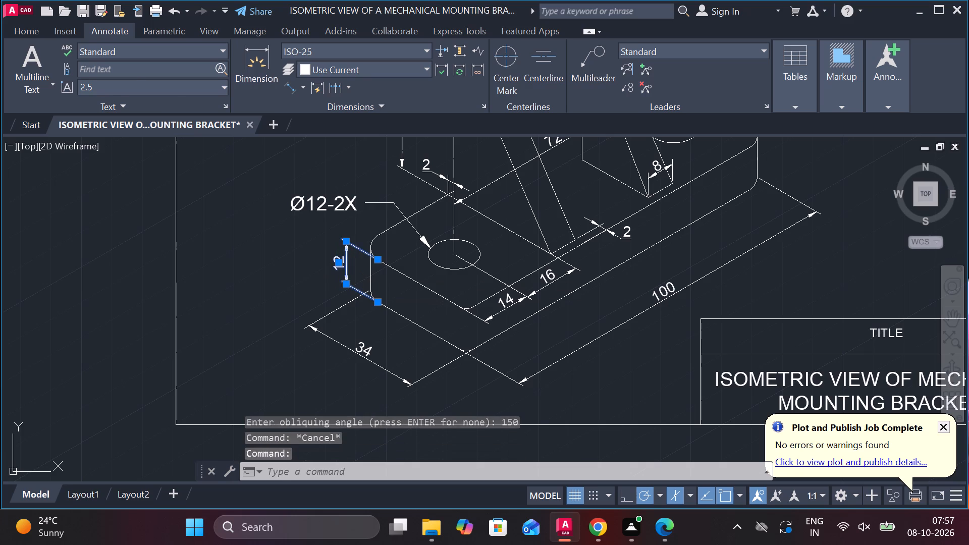
{"action": "key", "text": "Right"}
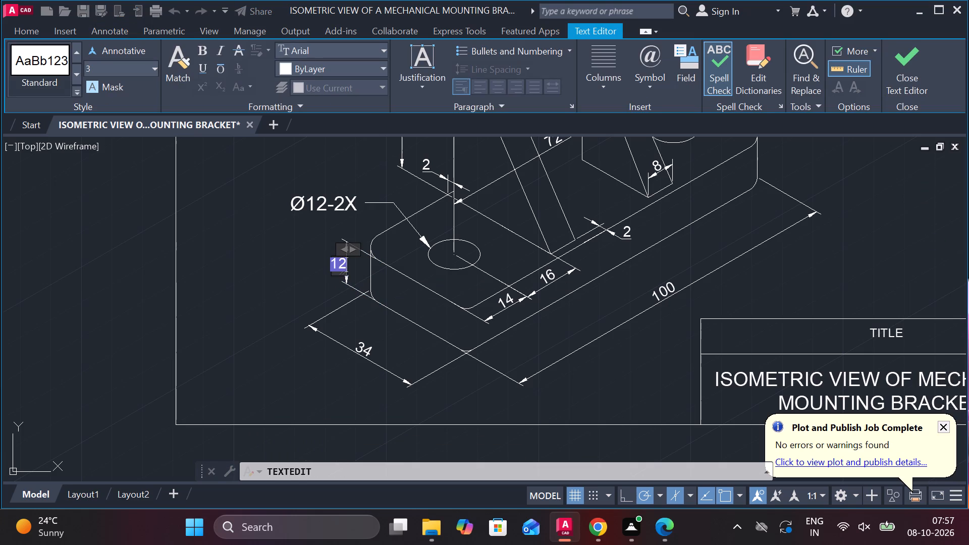
{"action": "key", "text": "BackSpace"}
{"action": "type", "text": "12"}
{"action": "left_click", "coordinate": [887, 66]}
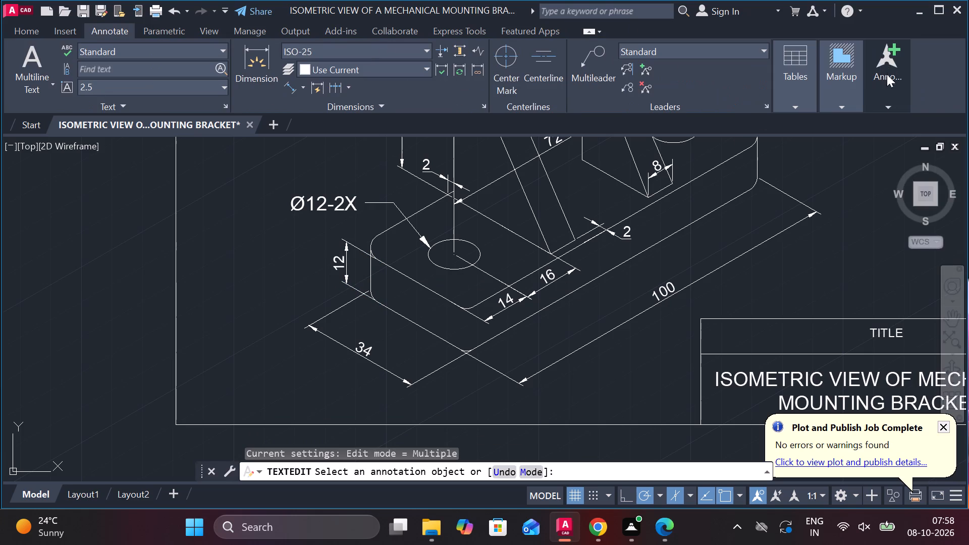
{"action": "left_click", "coordinate": [25, 35]}
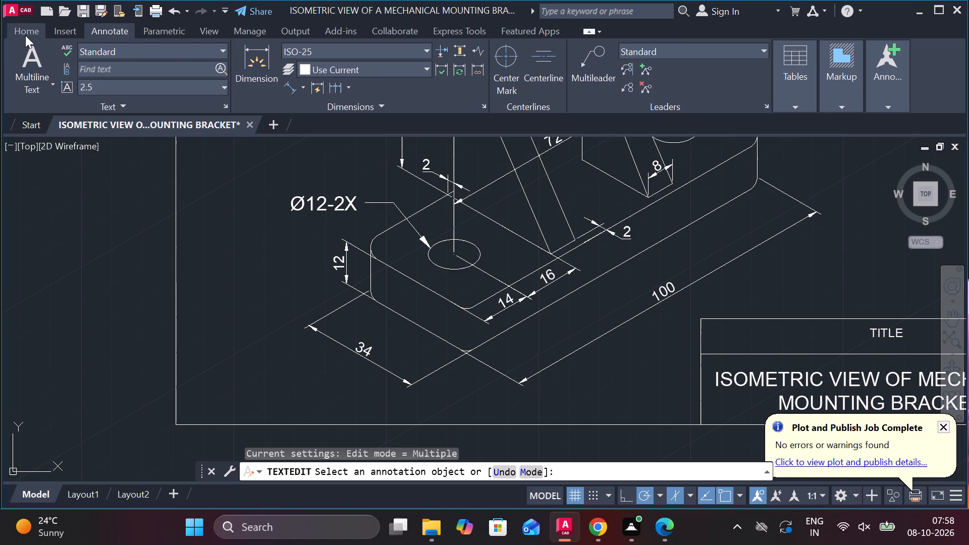
Save the drawing.
{"action": "key", "text": "ctrl+s"}
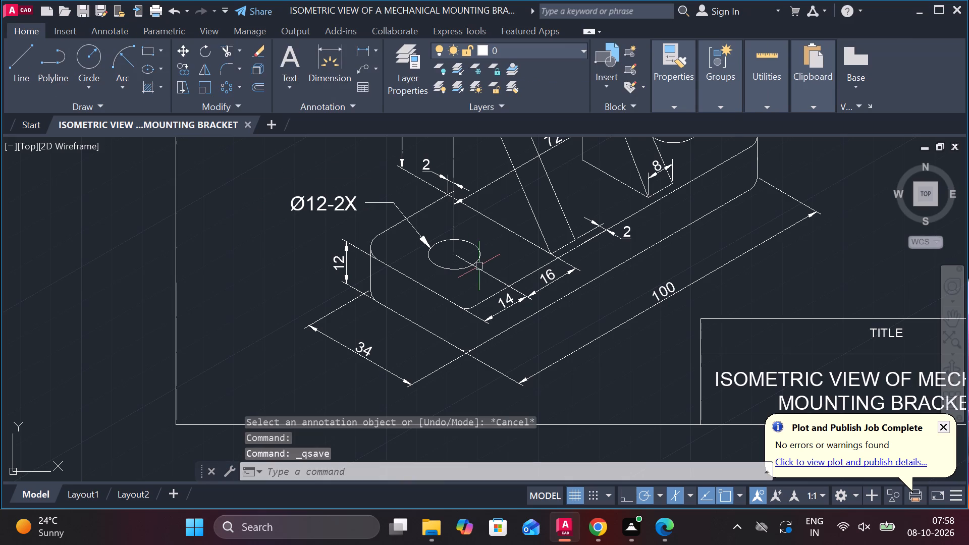
Set up a plot with DWG To PDF.pc3, landscape orientation, and a window from the border's lower-right corner to beyond its upper-left corner.
{"action": "type", "text": "PLO"}
{"action": "left_click", "coordinate": [515, 299]}
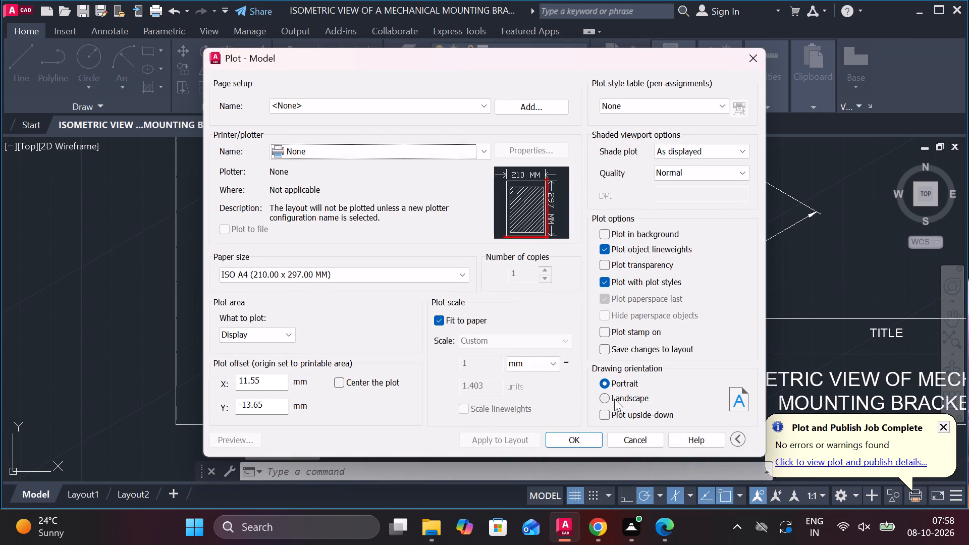
{"action": "left_click", "coordinate": [606, 395]}
{"action": "left_click", "coordinate": [274, 338]}
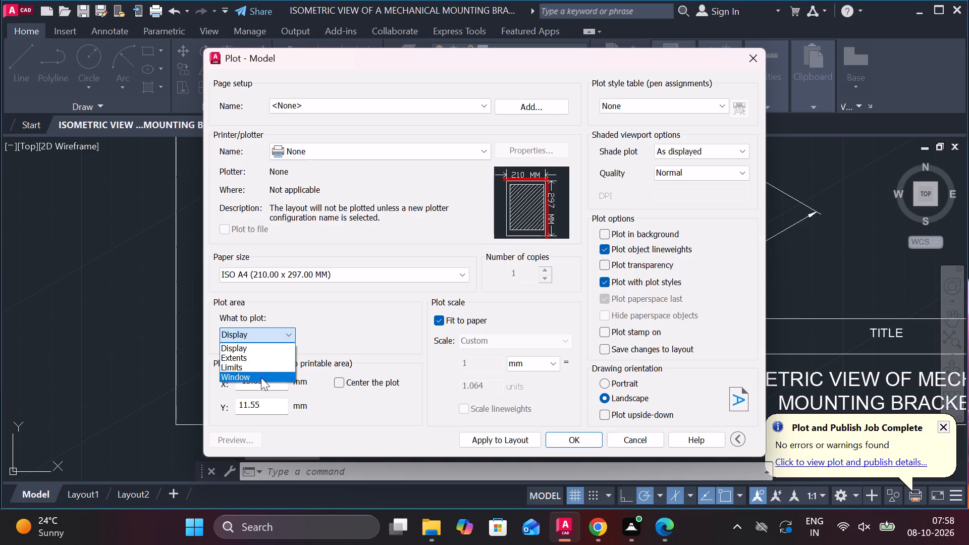
{"action": "left_click", "coordinate": [261, 380]}
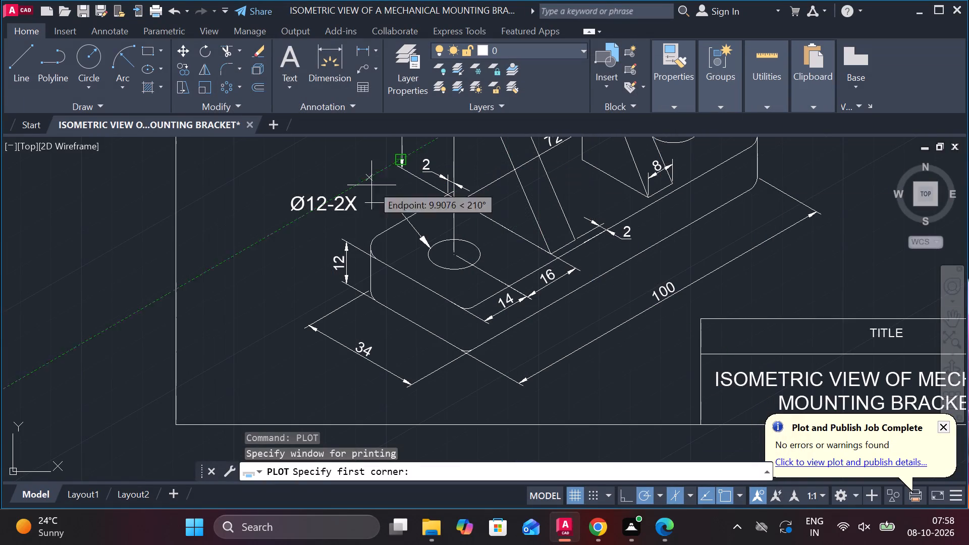
{"action": "key", "text": "Escape"}
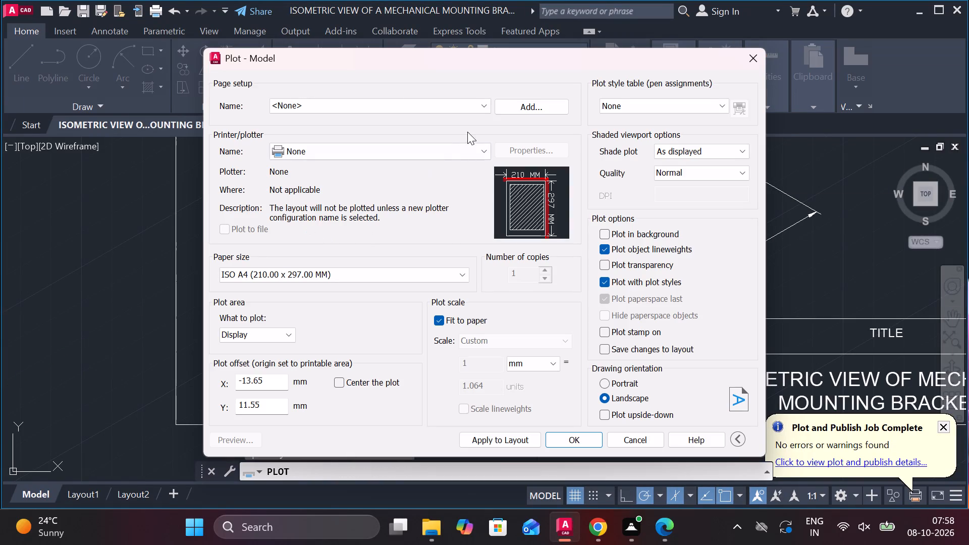
{"action": "left_click", "coordinate": [479, 150]}
{"action": "left_click", "coordinate": [356, 305]}
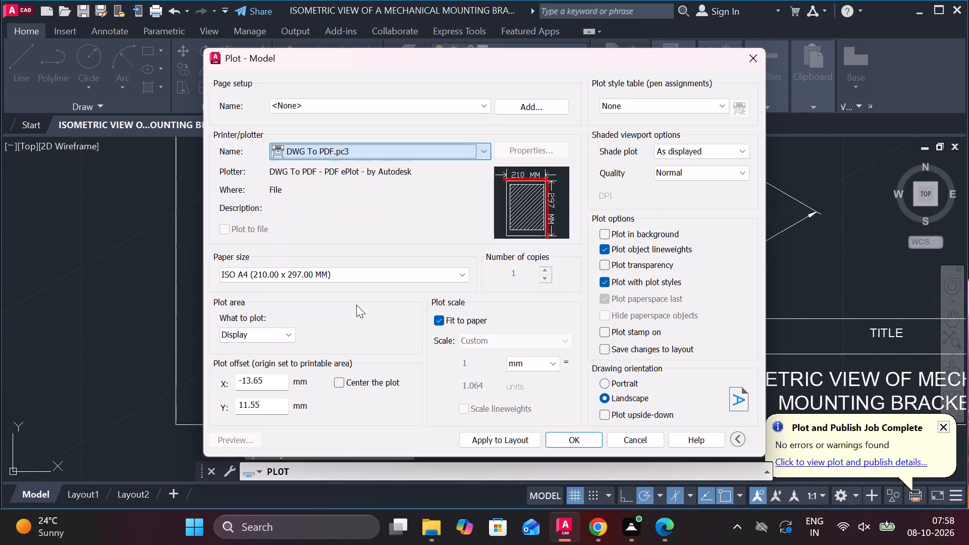
{"action": "left_click", "coordinate": [283, 331]}
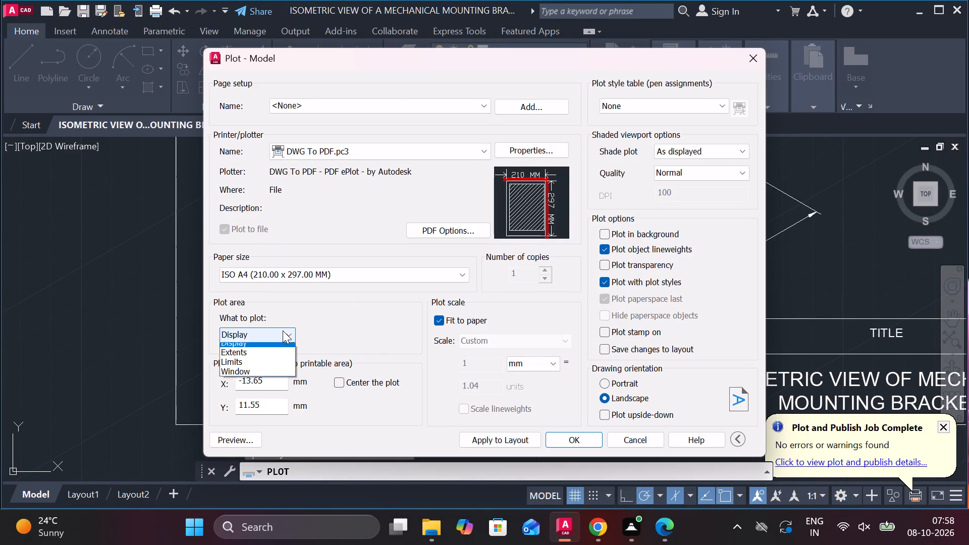
{"action": "left_click", "coordinate": [273, 376]}
{"action": "scroll", "coordinate": [445, 335], "scroll_direction": "down", "scroll_amount": 2}
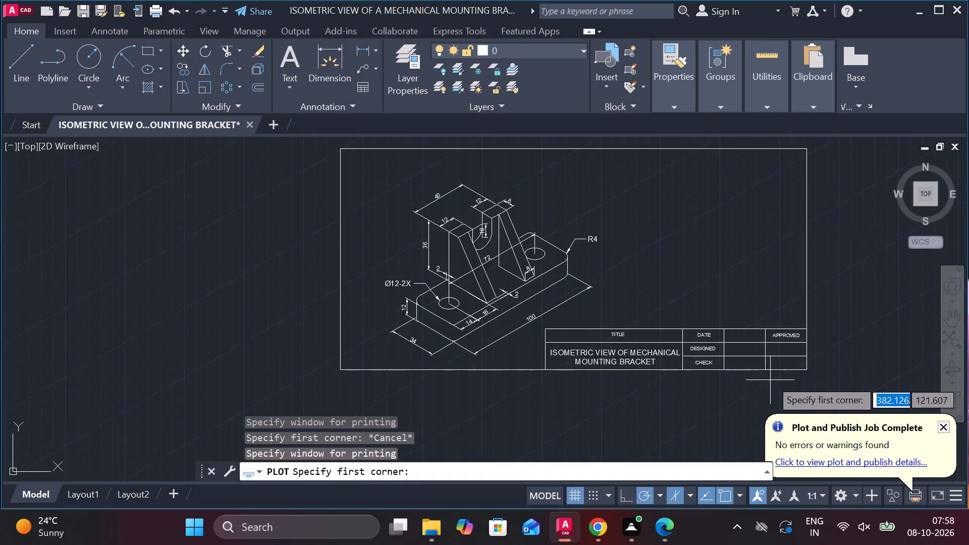
{"action": "left_click", "coordinate": [797, 372]}
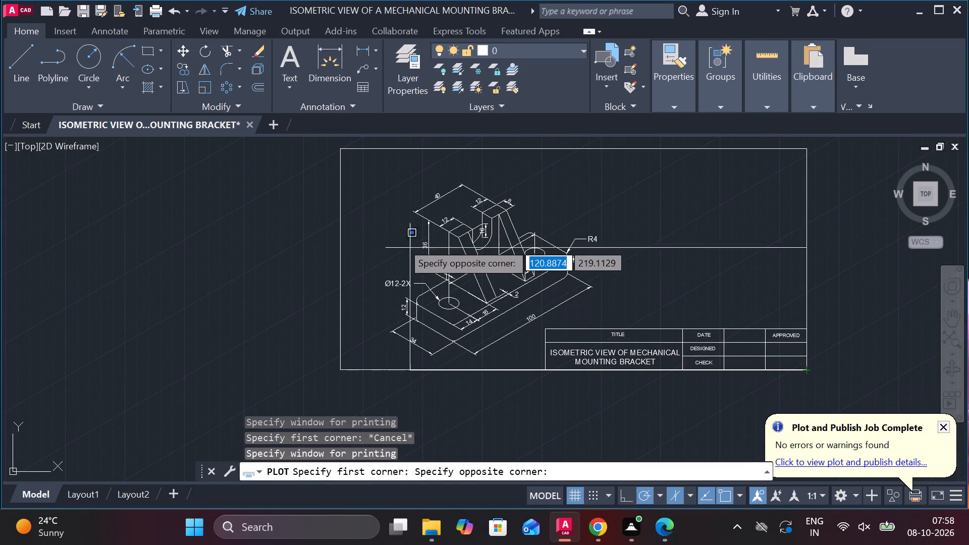
{"action": "middle_click_drag", "start_coordinate": [310, 184], "coordinate": [283, 299]}
{"action": "left_click", "coordinate": [296, 215]}
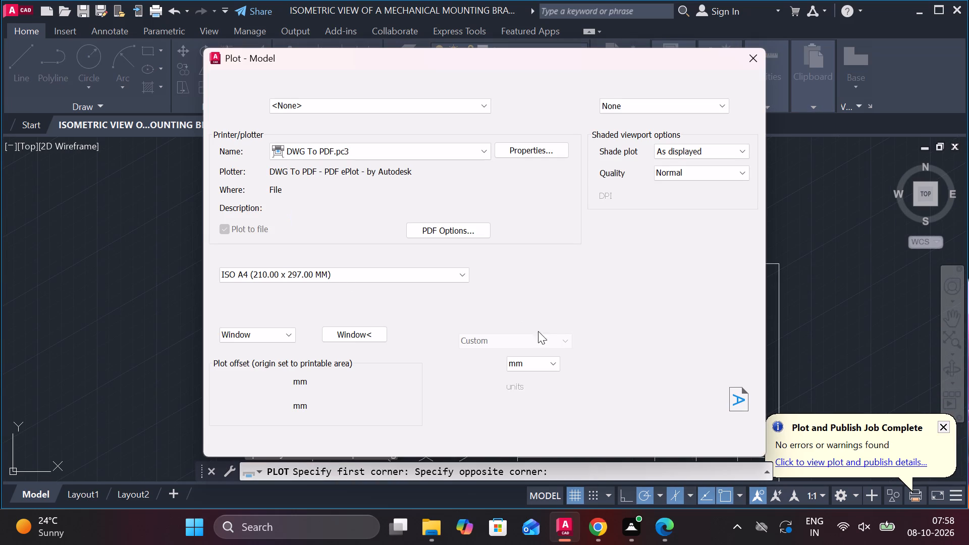
Plot to "ISOMETRIC VIEW OF A MECHANICAL MOUNTING BRACKET-Model.pdf" in Documents, overwriting the existing file, and review the plotted sheet.
{"action": "left_click", "coordinate": [580, 444]}
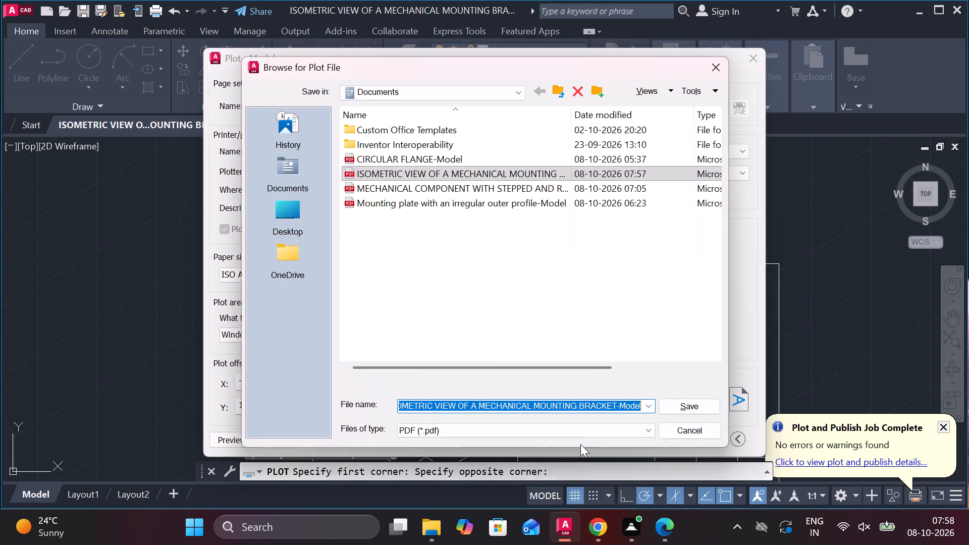
{"action": "left_click", "coordinate": [695, 409]}
{"action": "left_click", "coordinate": [512, 277]}
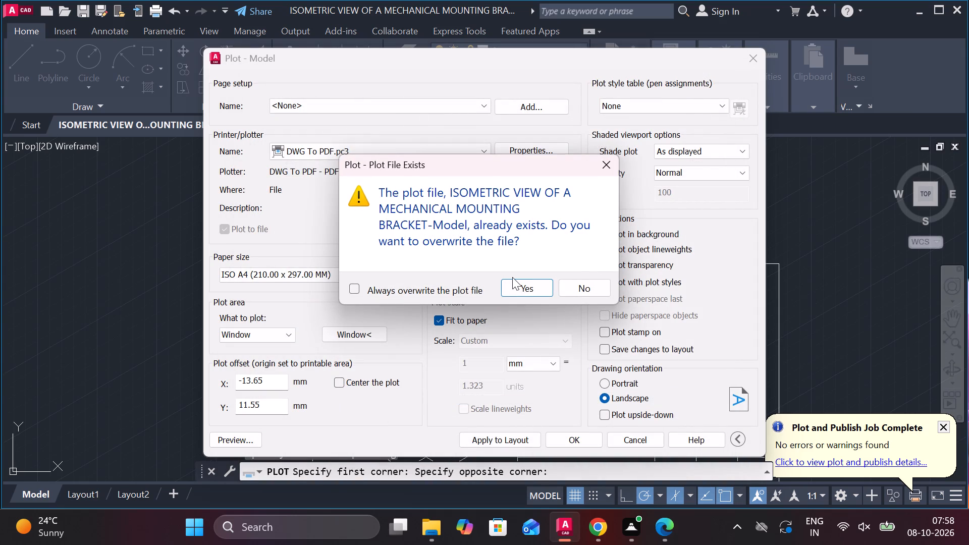
{"action": "left_click", "coordinate": [518, 286]}
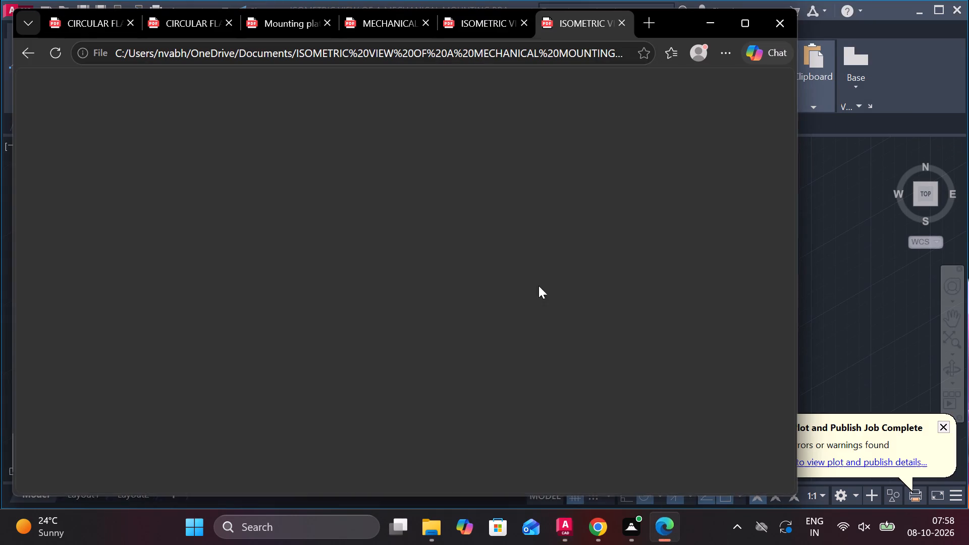
{"action": "scroll", "coordinate": [539, 286], "scroll_direction": "down", "scroll_amount": 3}
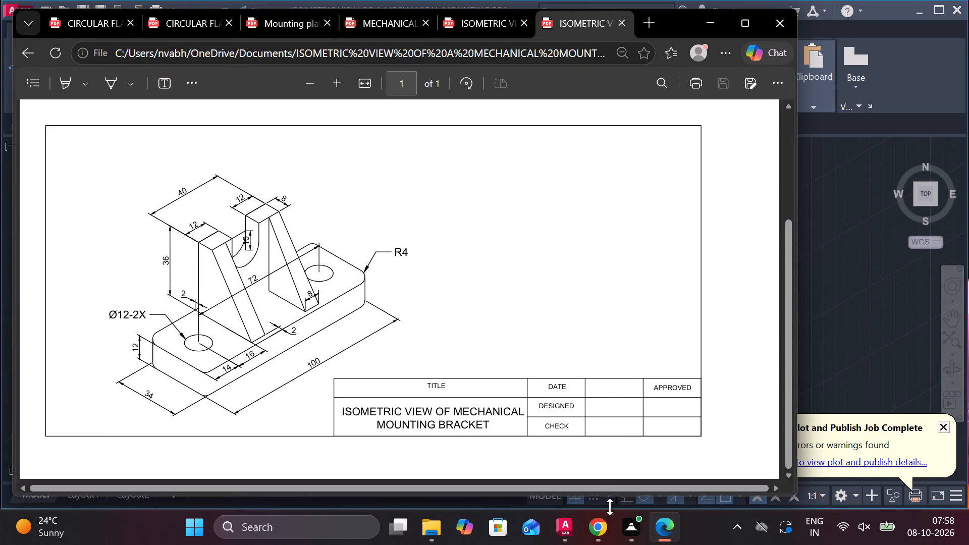